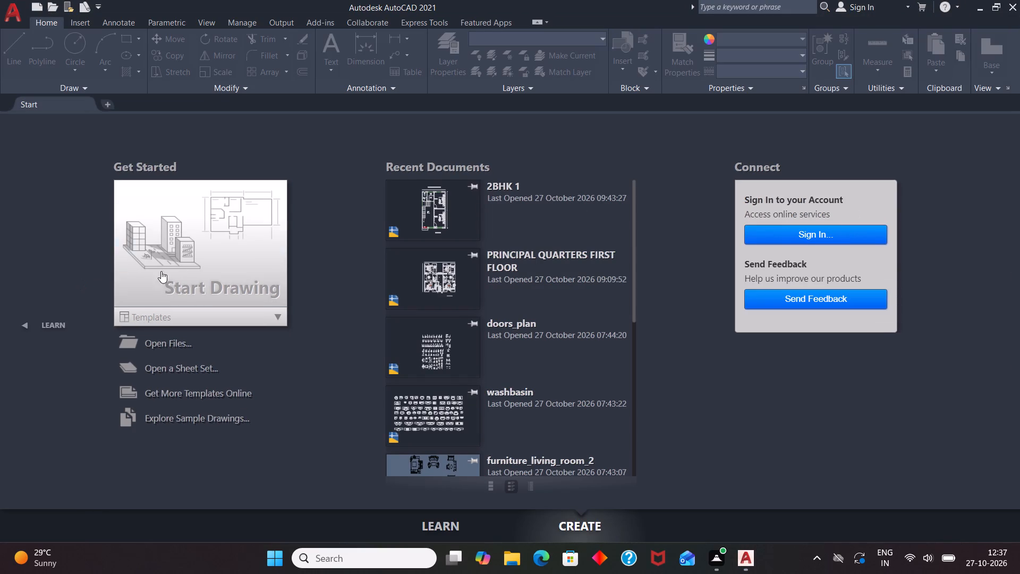
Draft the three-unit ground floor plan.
Start a new blank drawing.
left_click(188, 272)
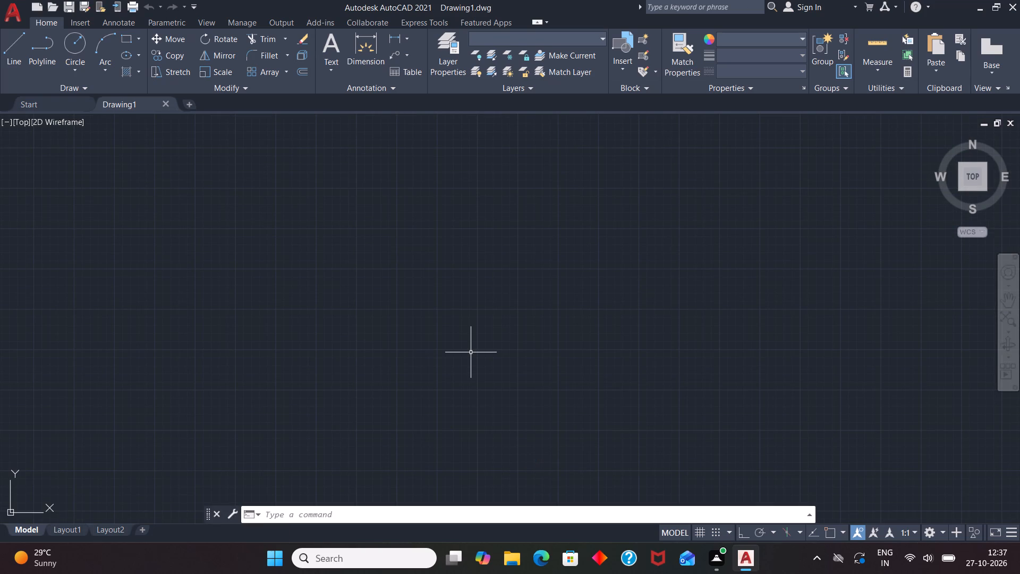
Open the program options, look over the open and save settings, and close them.
left_click(535, 516)
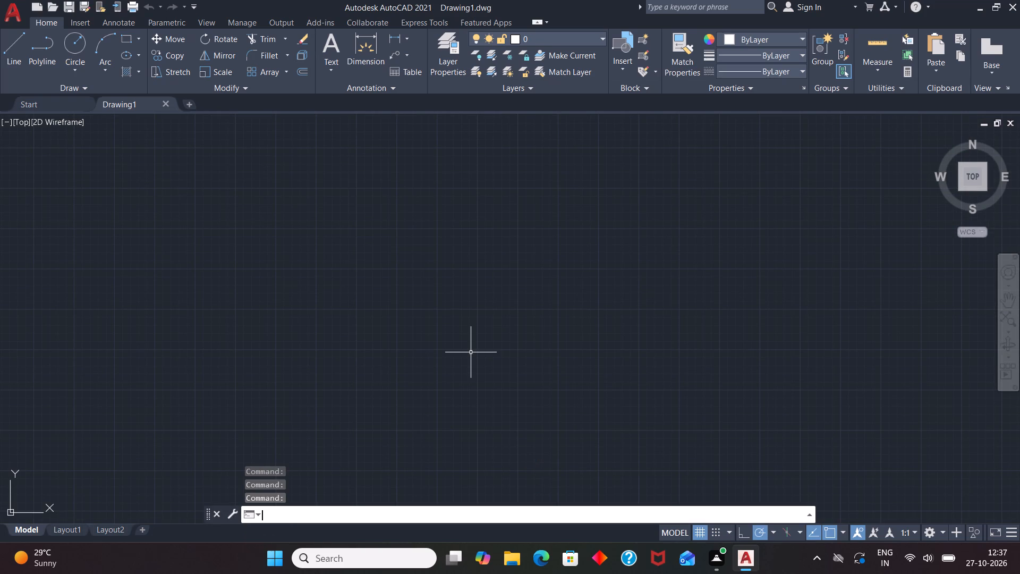
type("OP")
type("TIONS")
key("Return")
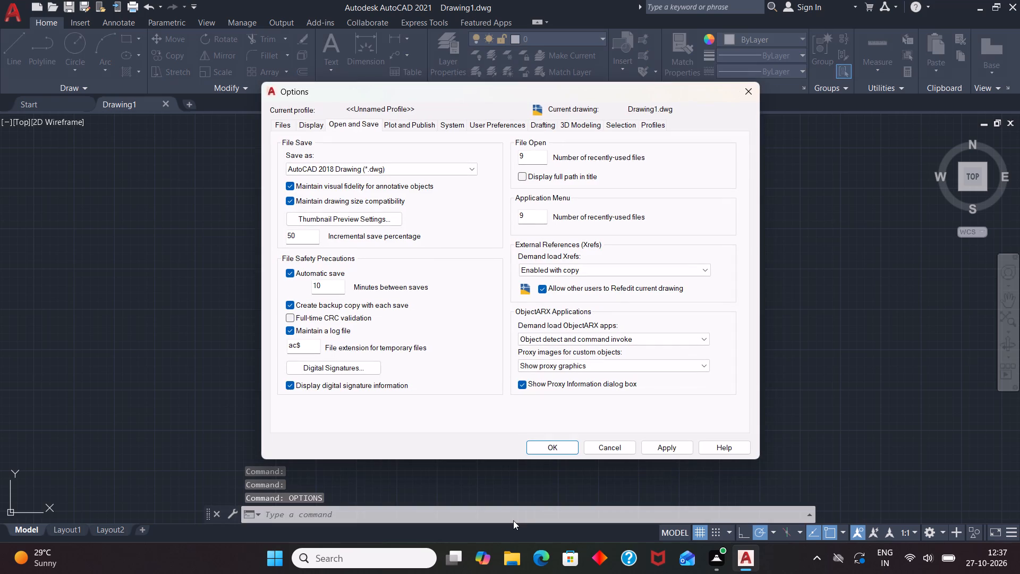
left_click(553, 449)
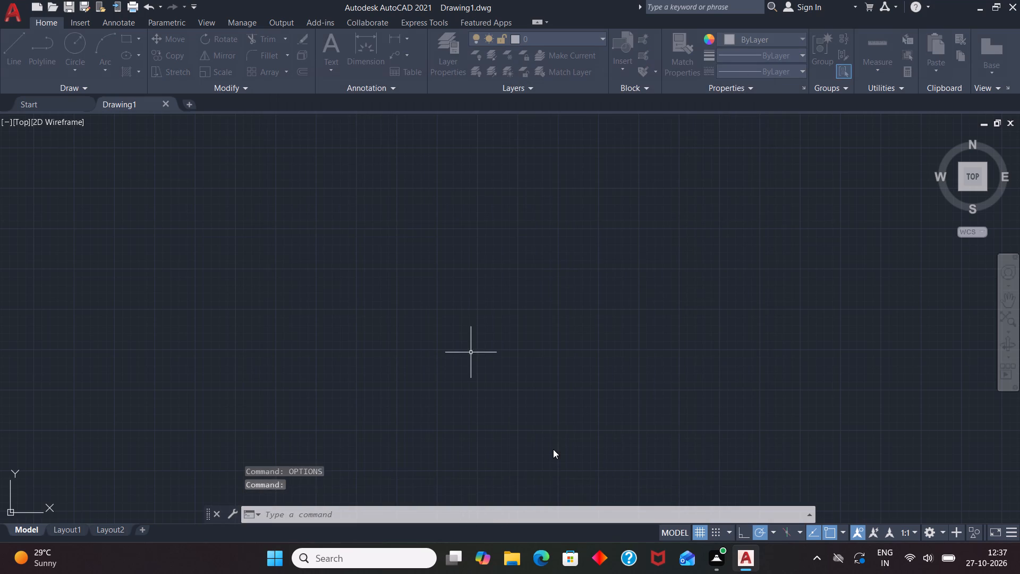
Turn off the grid display in model space.
left_click(701, 533)
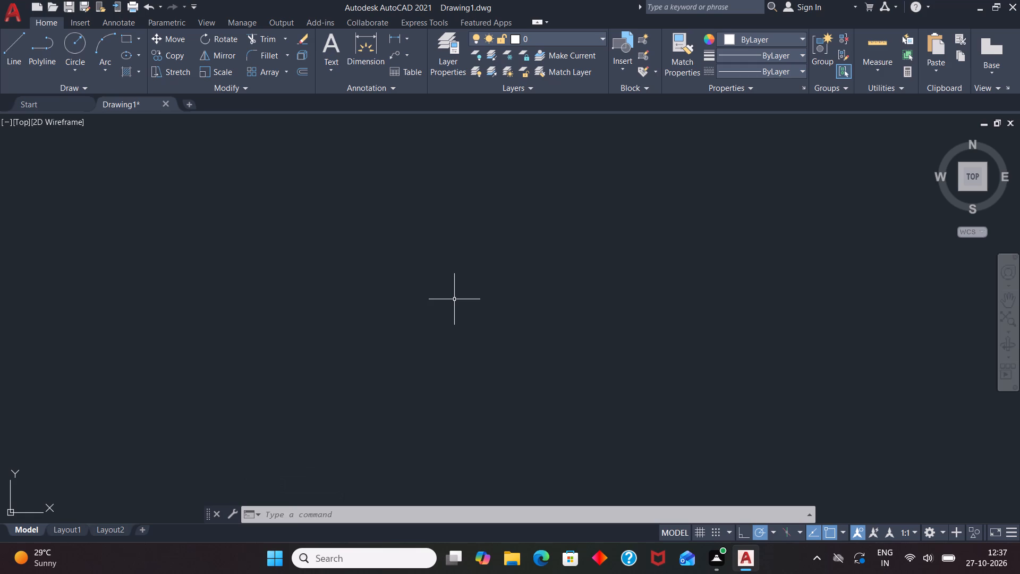
Set the drawing units to Engineering length with 0'-0.00" precision and an insertion scale in inches.
type("UN")
key("Return")
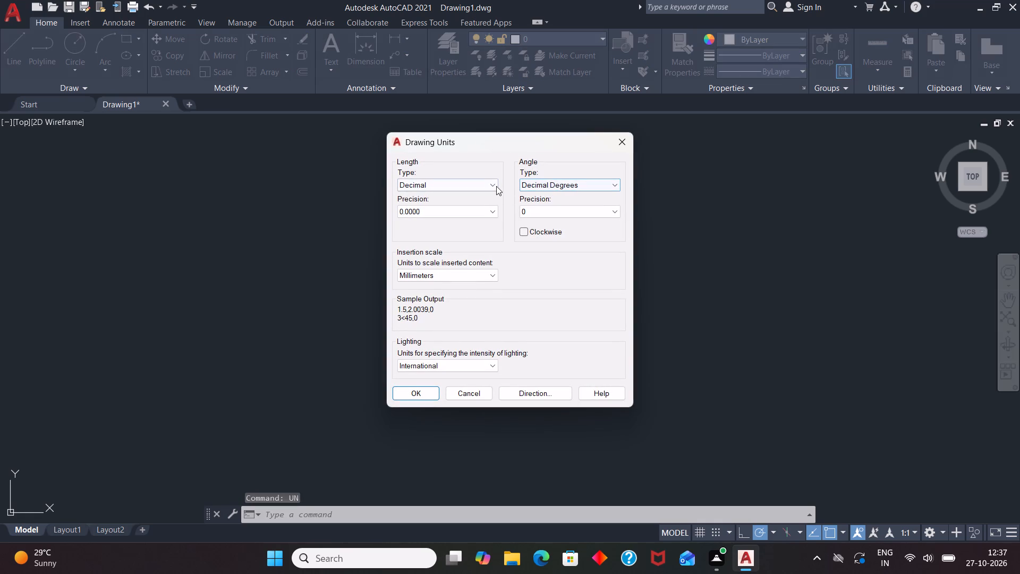
left_click(496, 185)
left_click(476, 214)
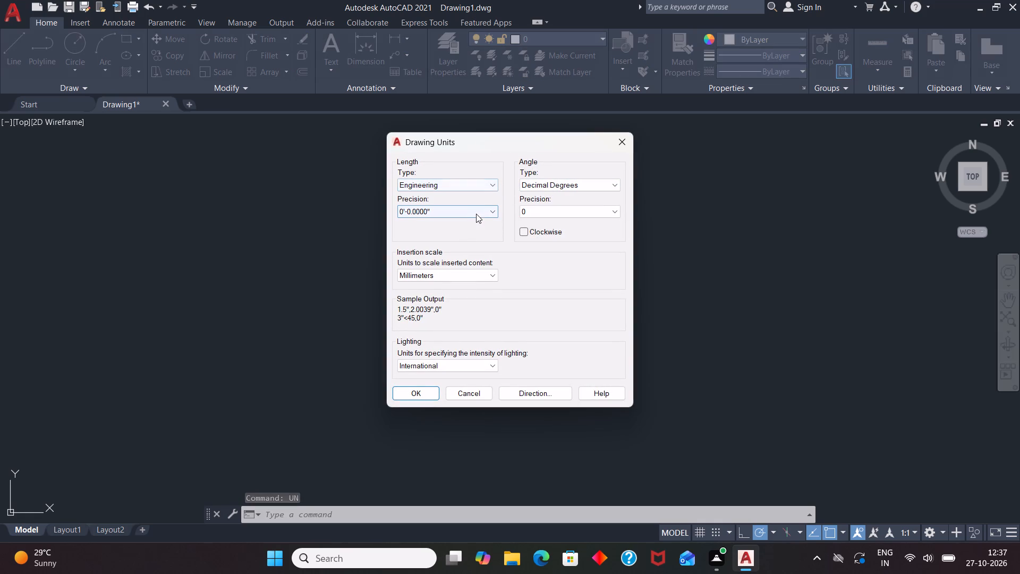
left_click(478, 210)
left_click(465, 237)
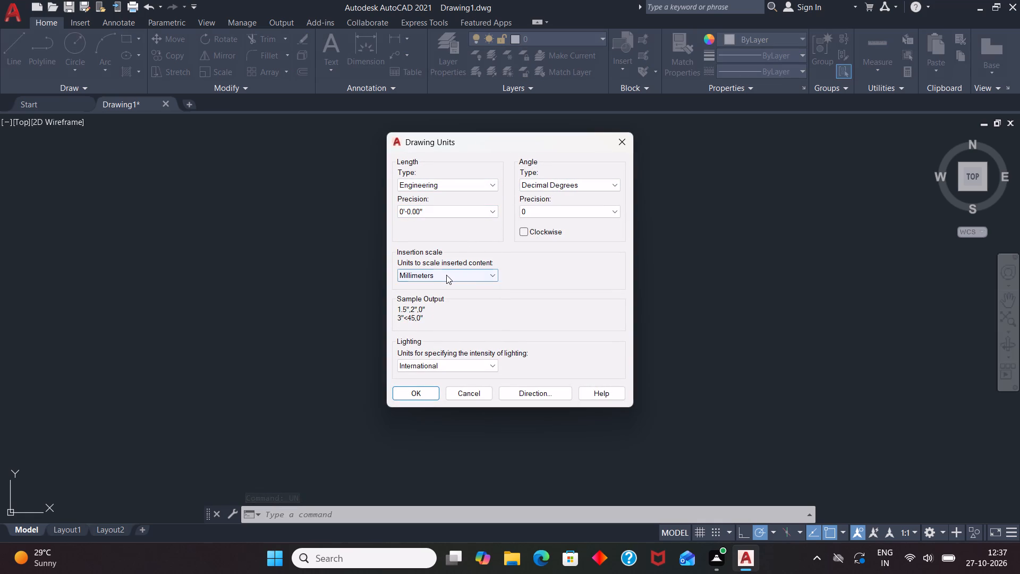
left_click(446, 275)
left_click(440, 295)
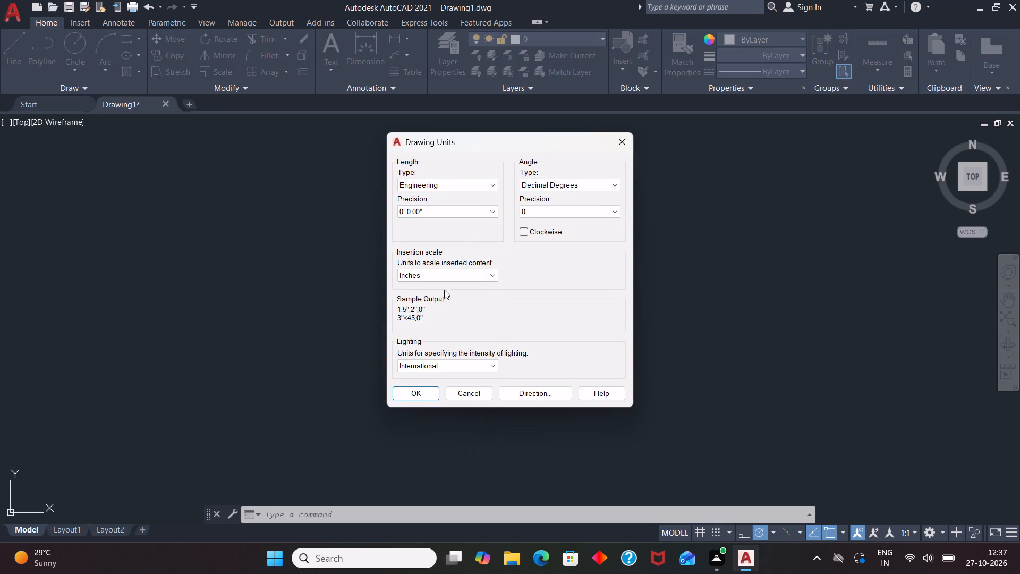
left_click(421, 396)
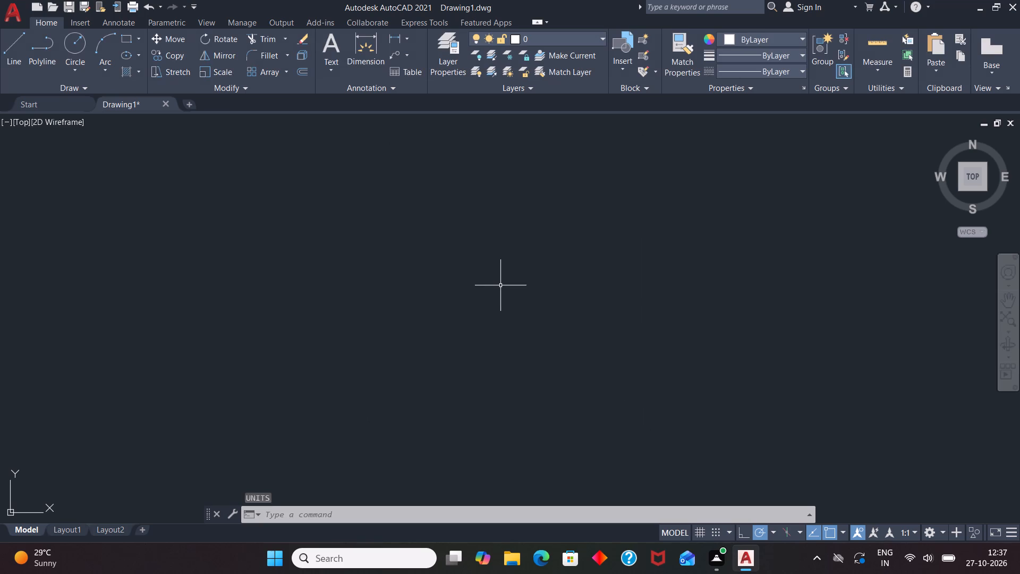
Set the model space limits with the lower corner at 0,0 and the upper corner at 11.7,16.5.
type("LIMITS")
key("Return")
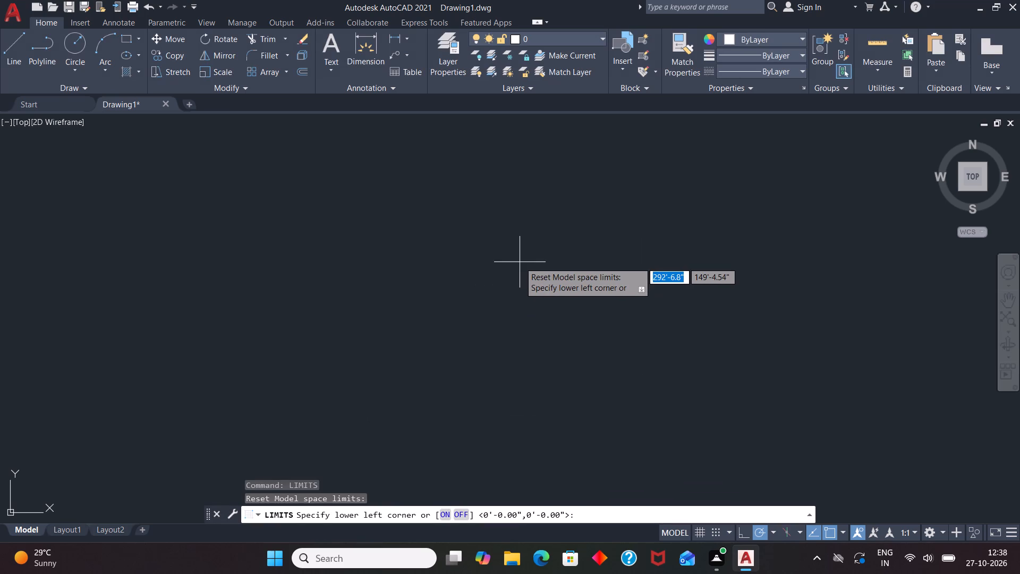
type("0,0")
key("Return")
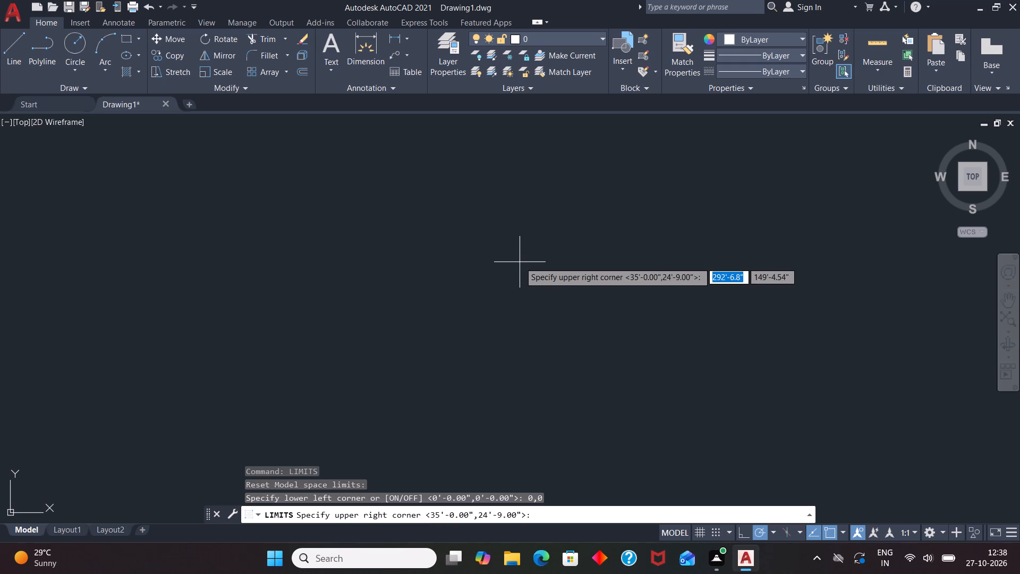
type("11.7,")
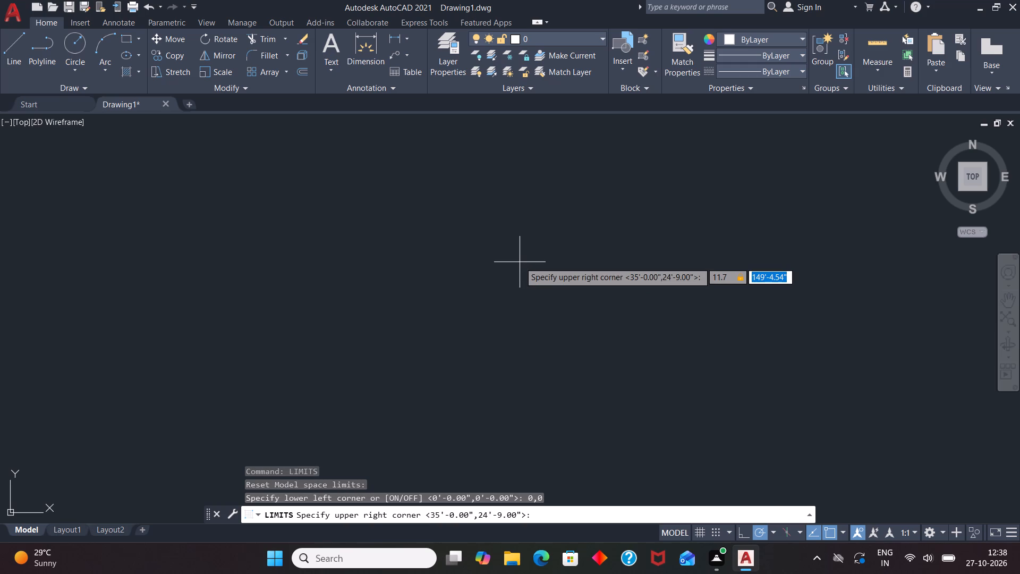
type("16.5")
key("Return")
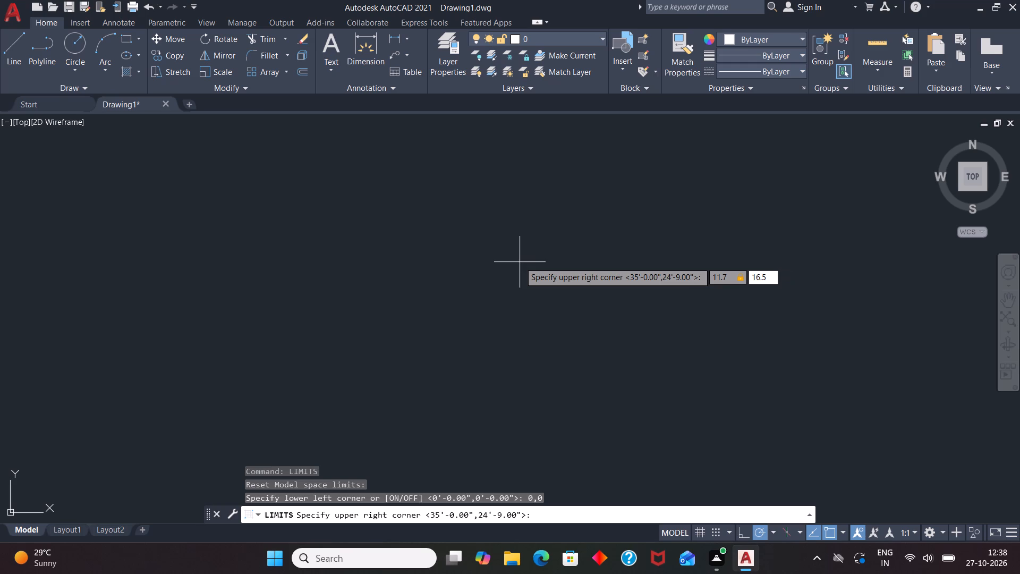
key("z")
key("Return")
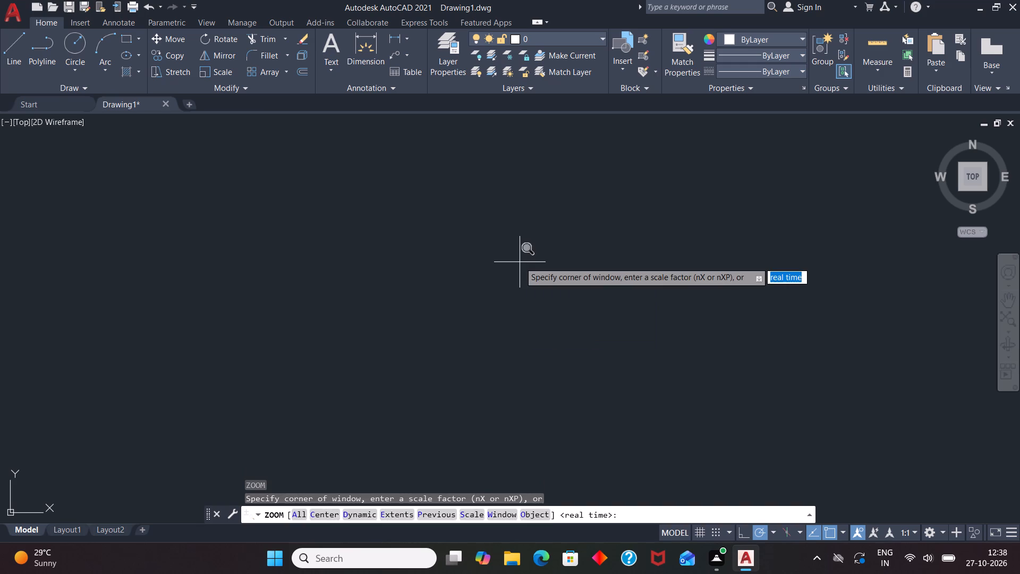
key("a")
key("Return")
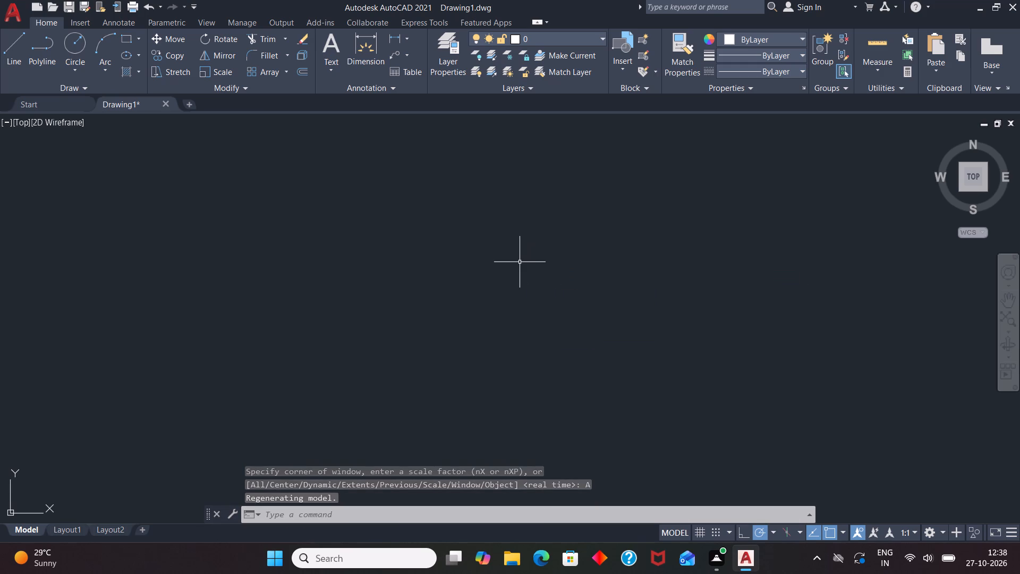
Modify the ISO-25 dimension style to use Engineering primary units with 0'-0.00" precision.
key("d")
key("Return")
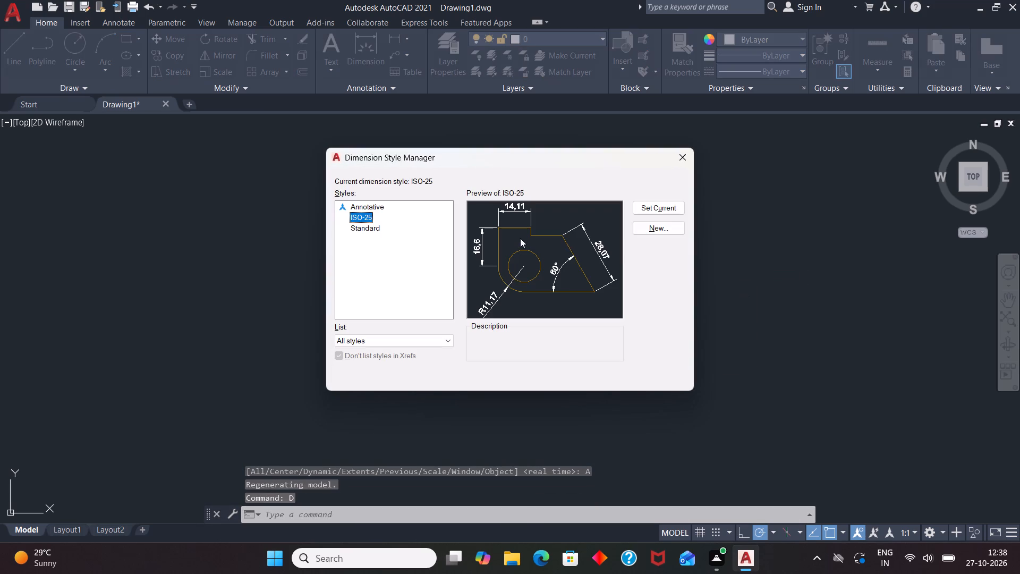
left_click(643, 250)
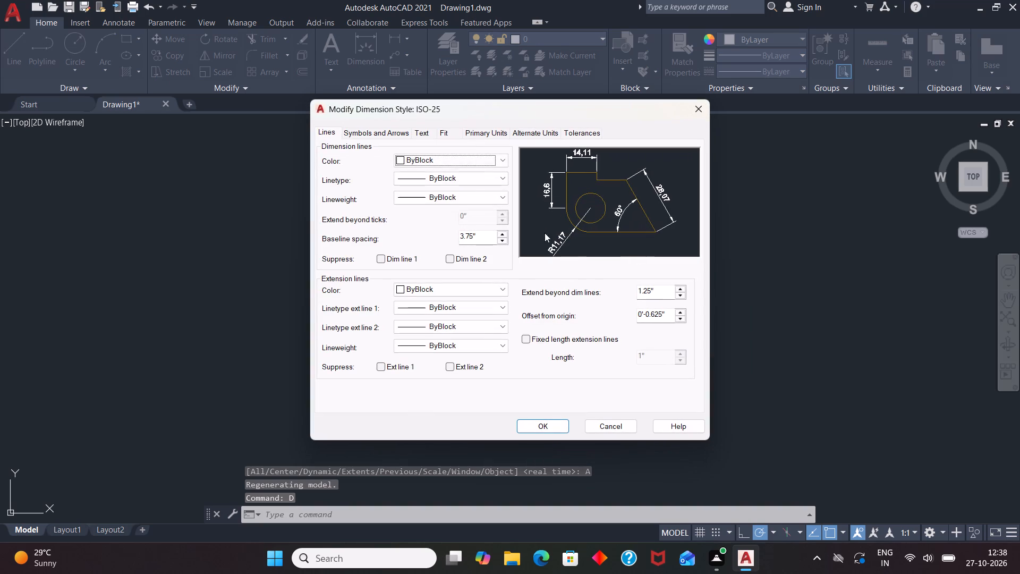
left_click(496, 130)
left_click(492, 156)
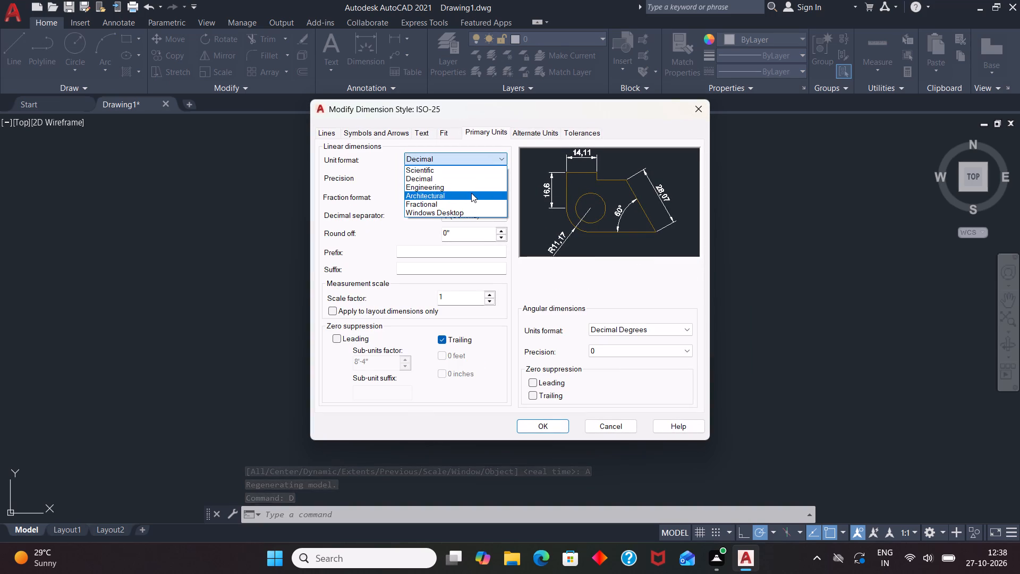
left_click(475, 189)
left_click(487, 173)
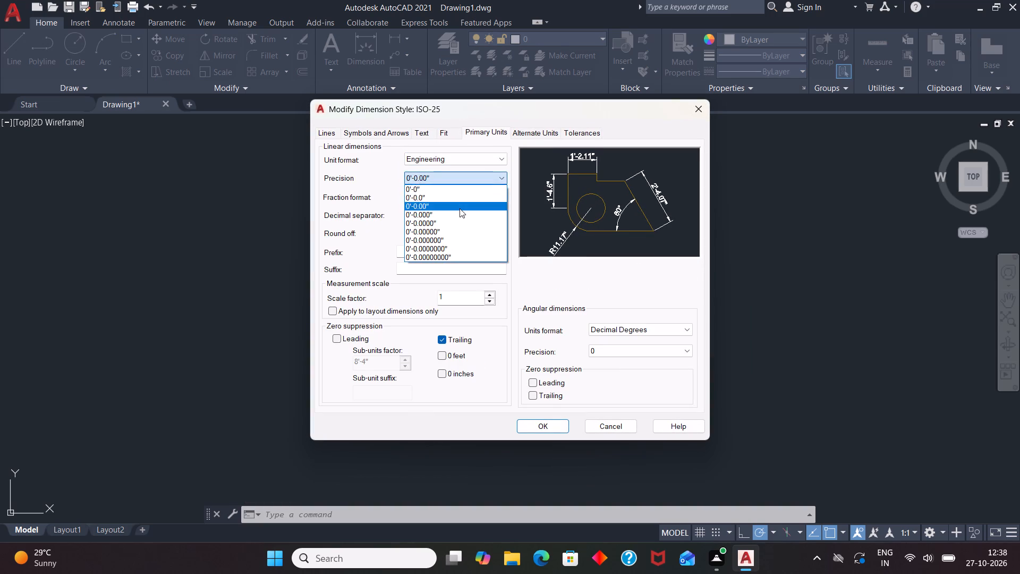
left_click(460, 208)
Set the ISO-25 dimension style's text height to 4 and its arrow size to 4.
left_click(427, 135)
left_click_drag(481, 226, 461, 234)
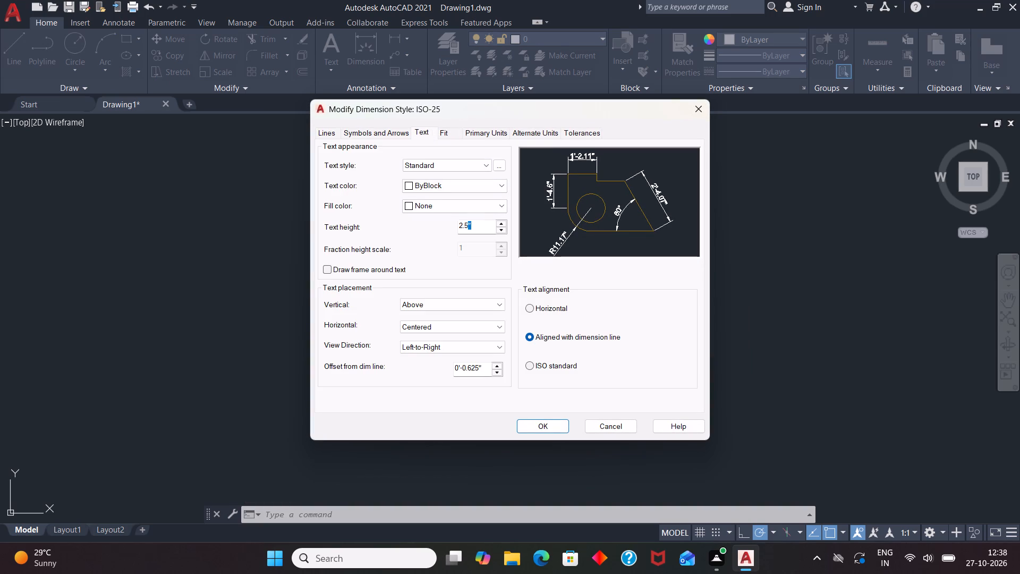
left_click_drag(461, 234, 446, 243)
key("BackSpace")
key("4")
left_click(391, 128)
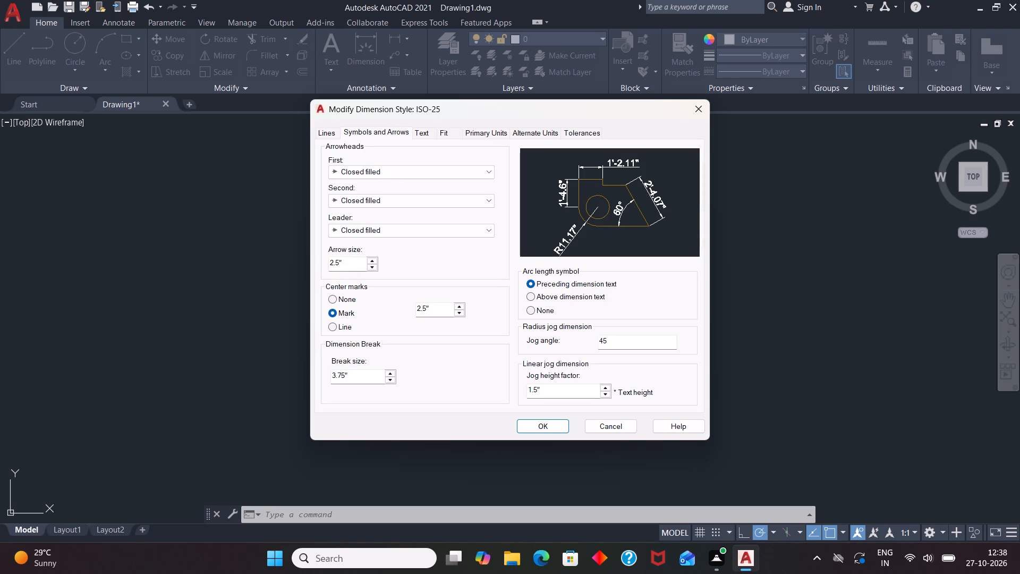
left_click_drag(352, 263, 307, 275)
key("BackSpace")
key("4")
Enable fixed length extension lines for ISO-25, save the style changes, and make it the current dimension style.
left_click(324, 133)
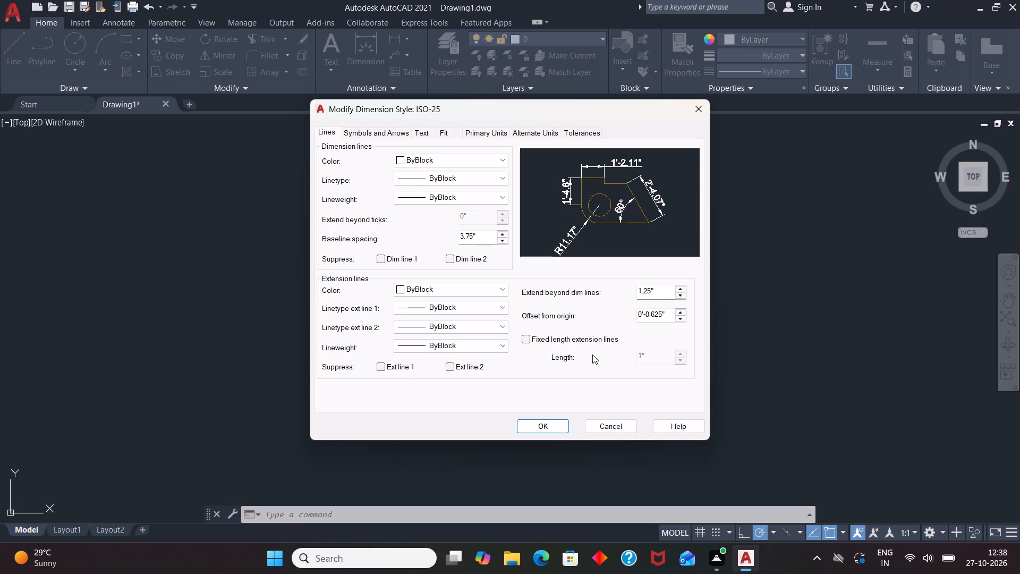
left_click(528, 340)
left_click(539, 423)
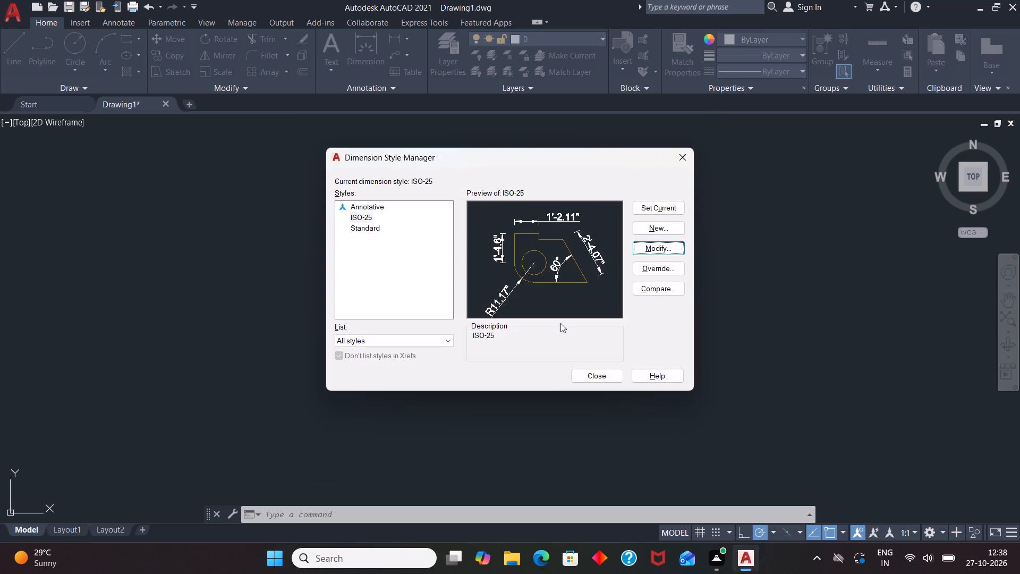
left_click(642, 208)
left_click(607, 374)
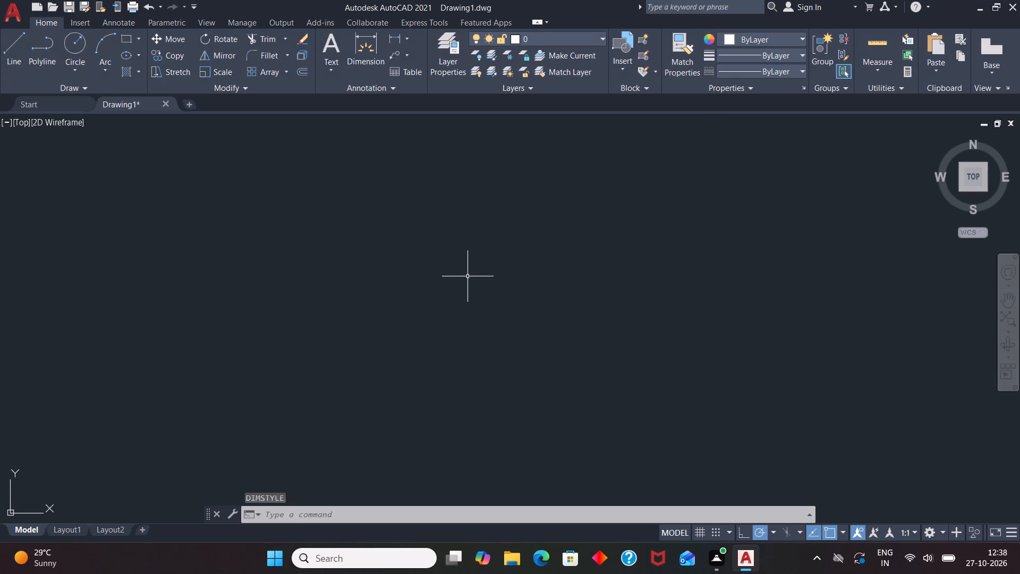
Draw a rectangle 40' wide and 54' high for the outer outline.
type("RE")
key("c")
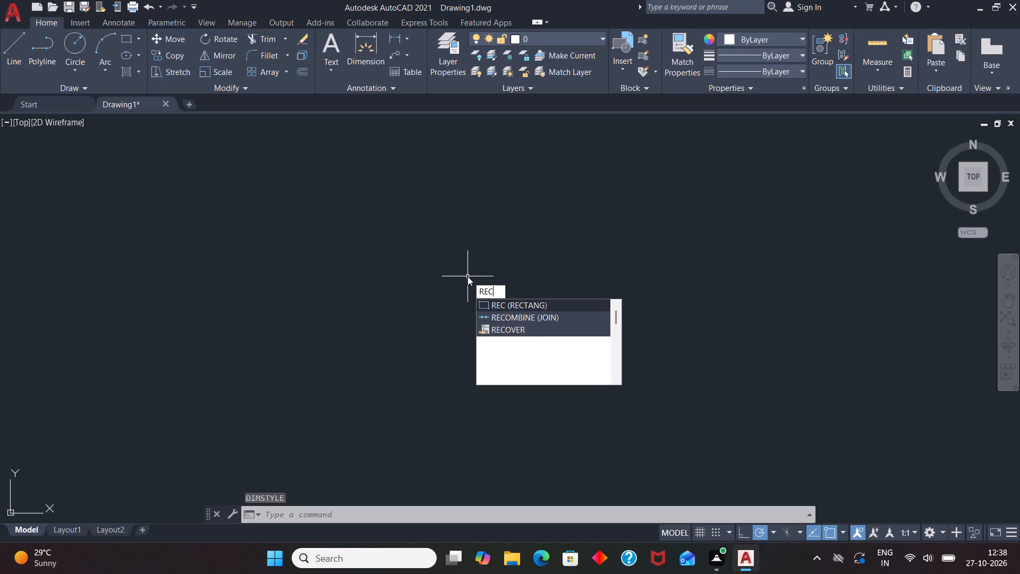
key("Return")
left_click_drag(405, 155, 405, 161)
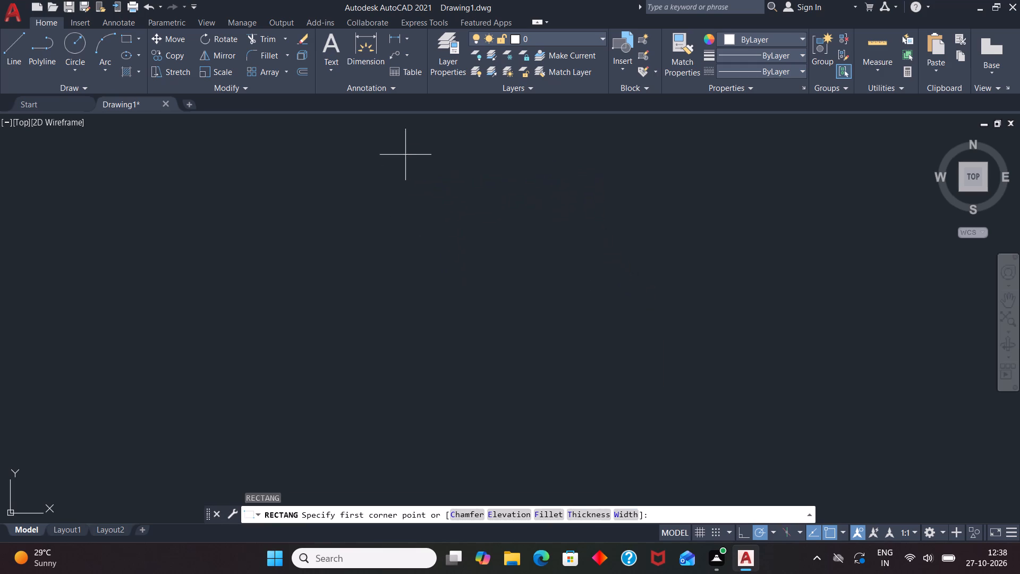
left_click_drag(405, 161, 405, 161)
type("40'")
key("Tab")
type("54'")
key("Return")
key("Escape")
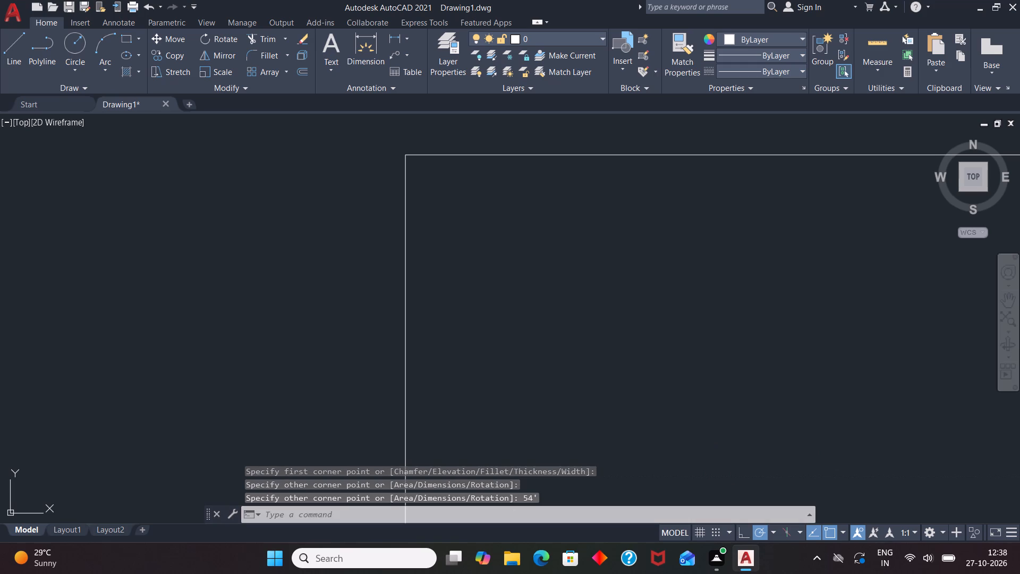
Move the UCS origin from the rectangle's upper-left corner to the empty space left of the rectangle.
scroll(479, 303, "down", 12)
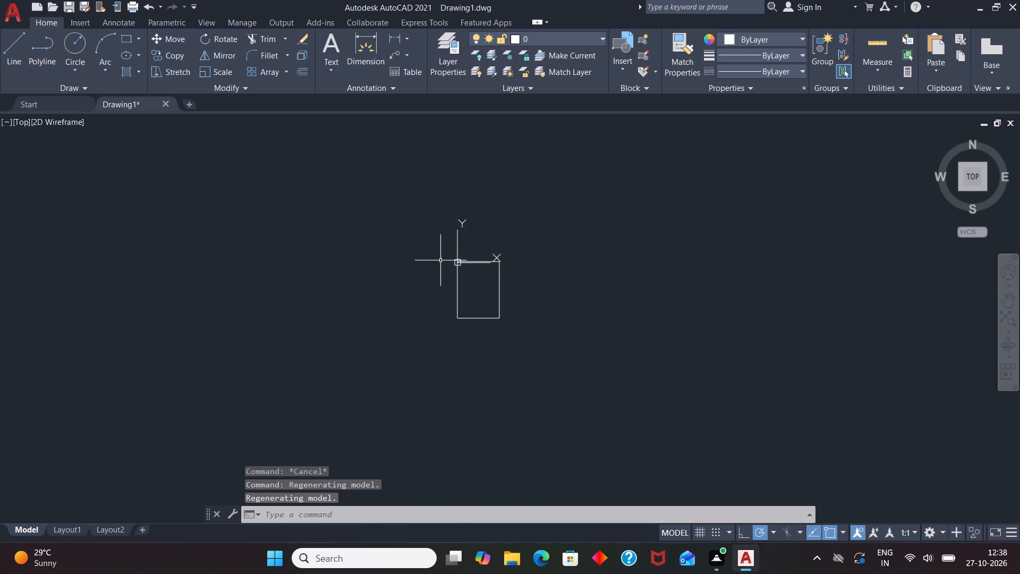
scroll(444, 262, "up", 5)
scroll(494, 232, "down", 1)
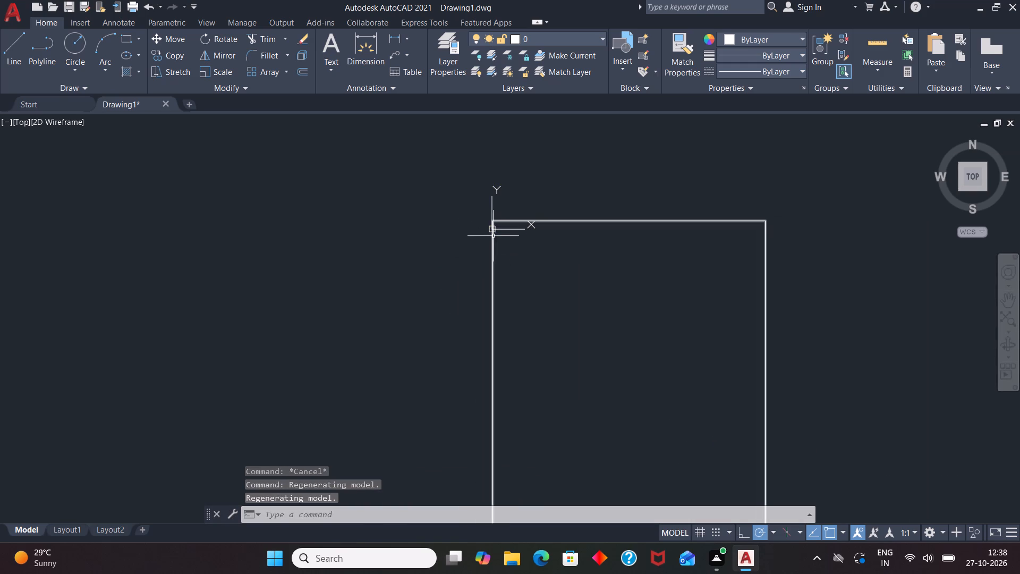
left_click(492, 227)
left_click_drag(493, 227, 463, 233)
left_click(329, 240)
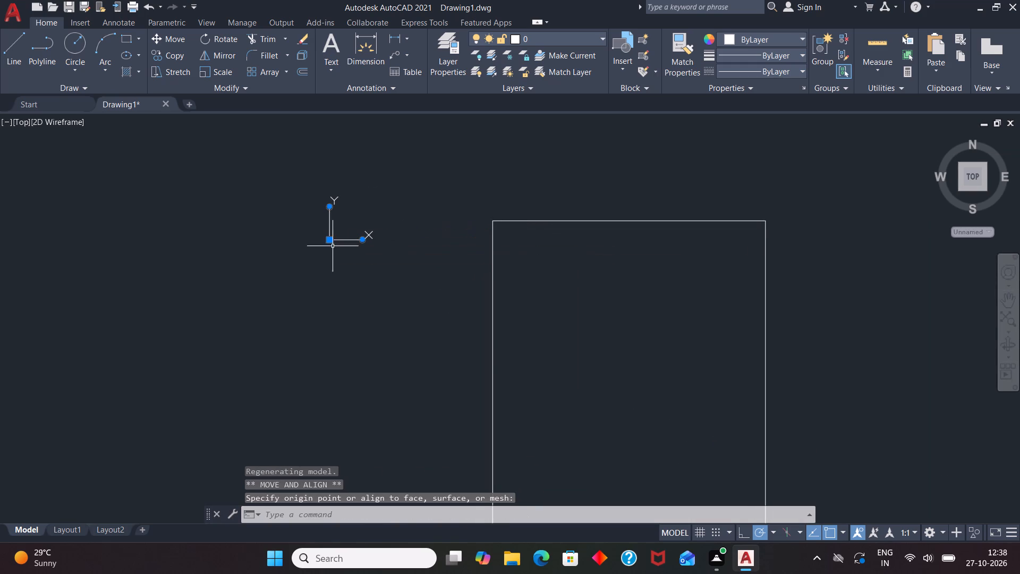
key("Escape")
Offset the outer rectangle 9" inward to form the exterior wall thickness.
scroll(483, 276, "down", 3)
scroll(494, 307, "up", 2)
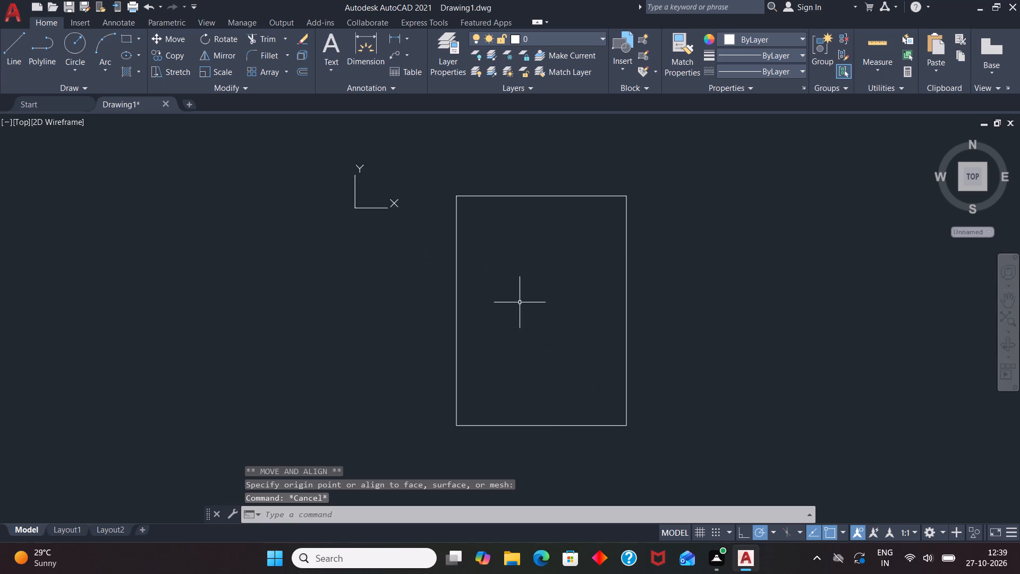
scroll(520, 302, "up", 1)
scroll(522, 304, "down", 1)
key("o")
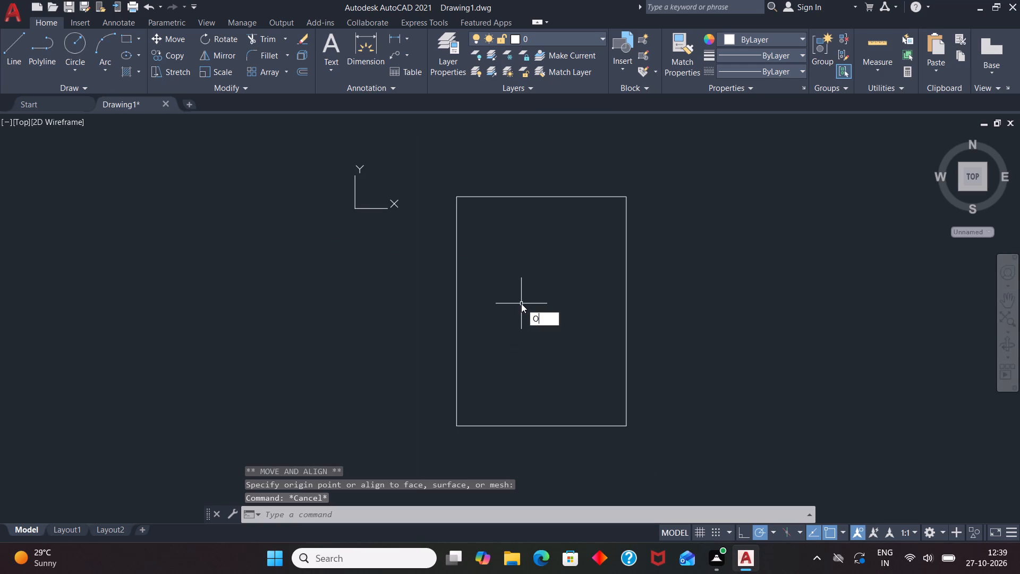
key("Return")
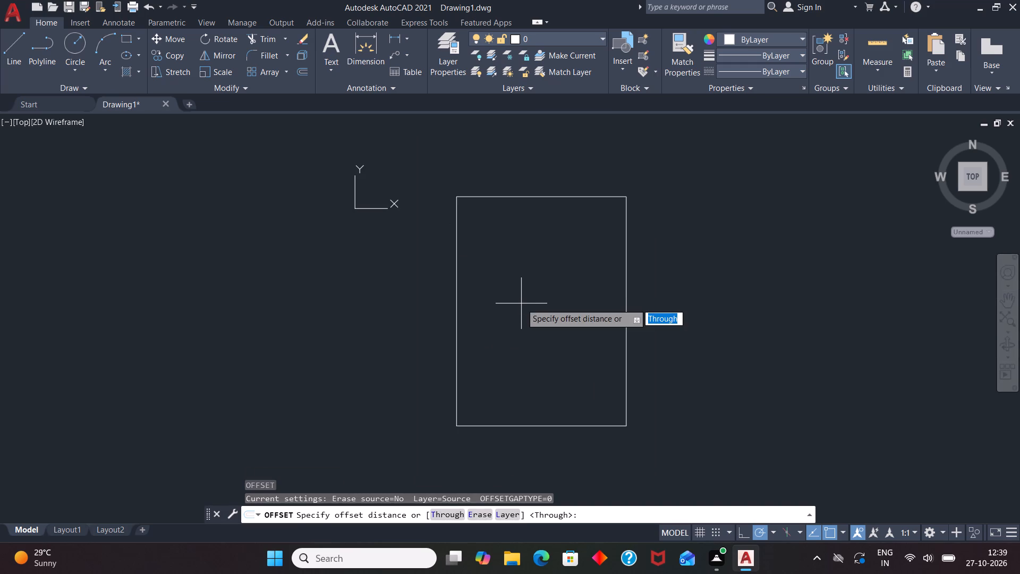
key("9")
key("Return")
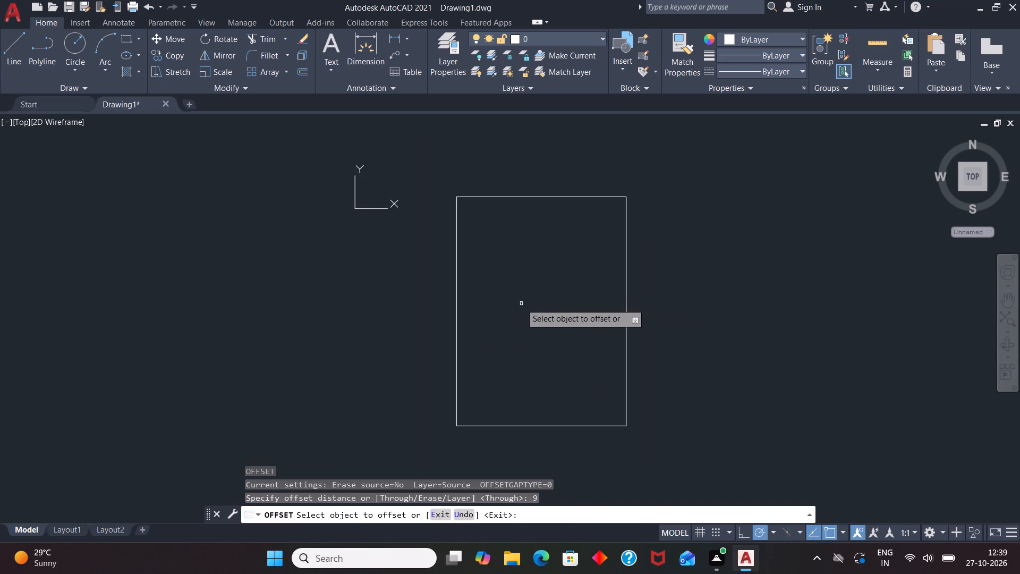
left_click(546, 198)
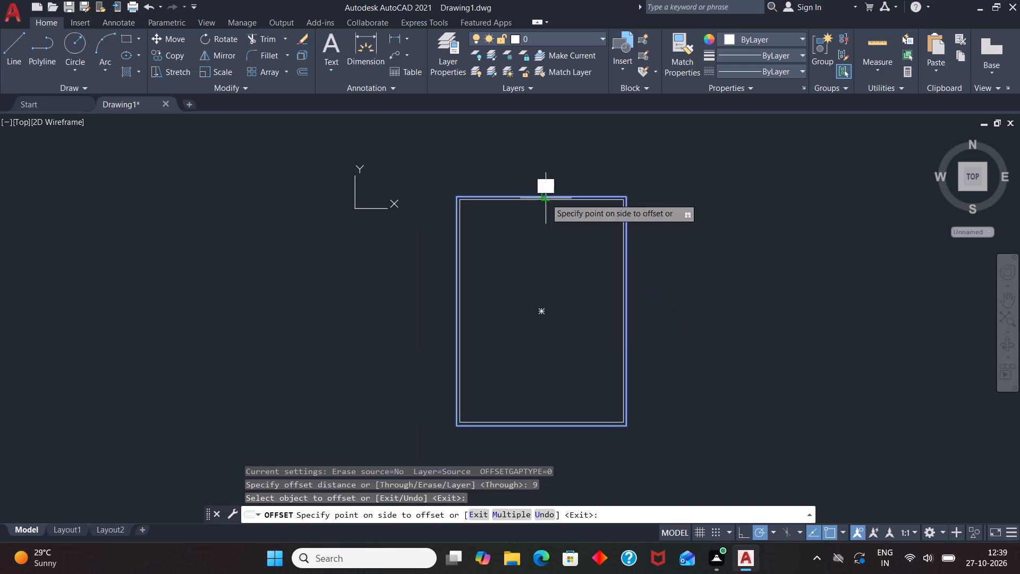
left_click(547, 228)
key("Escape")
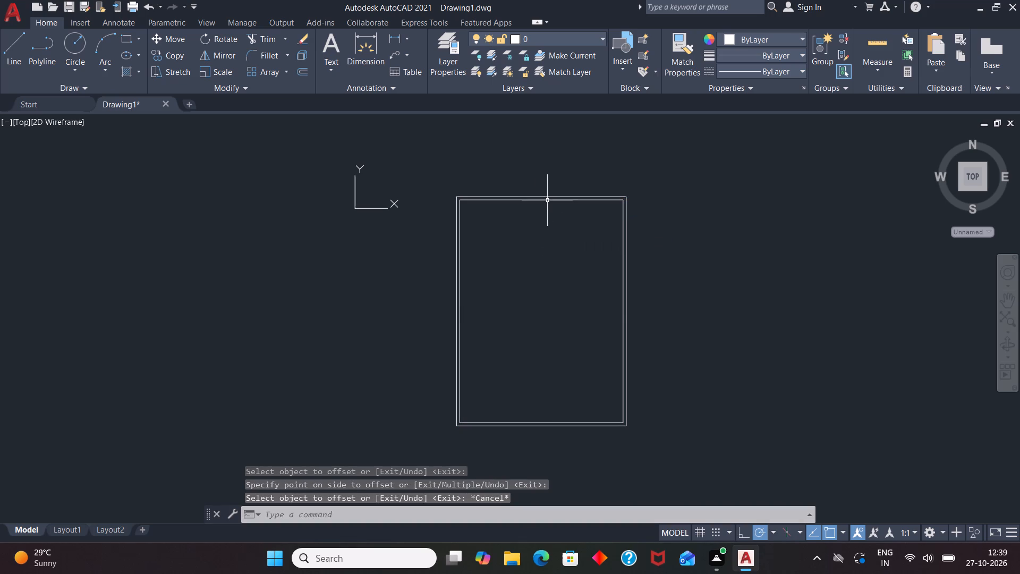
Explode the inner and outer rectangles into separate lines.
left_click(547, 200)
key("x")
key("Return")
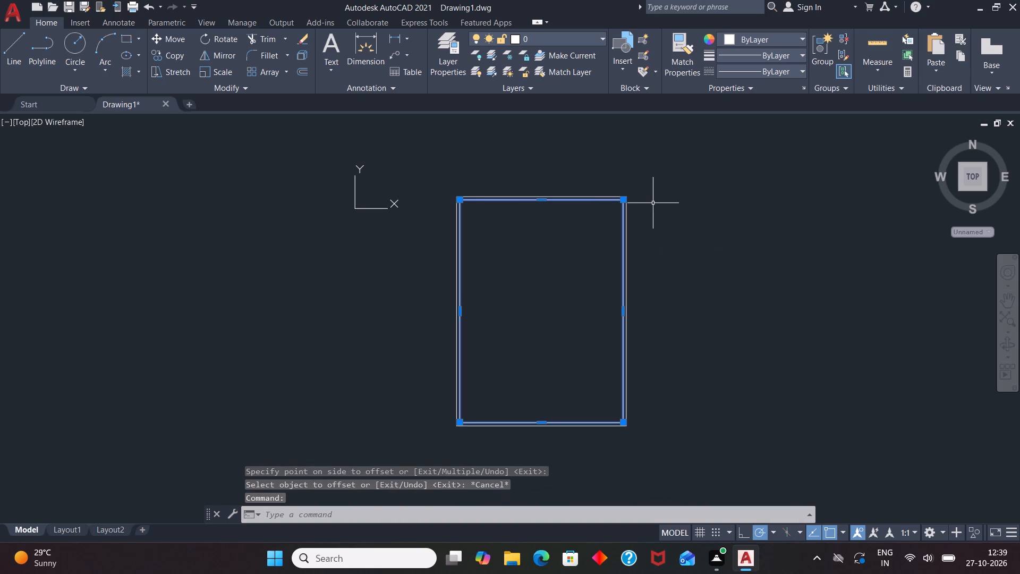
left_click(581, 195)
key("x")
key("Return")
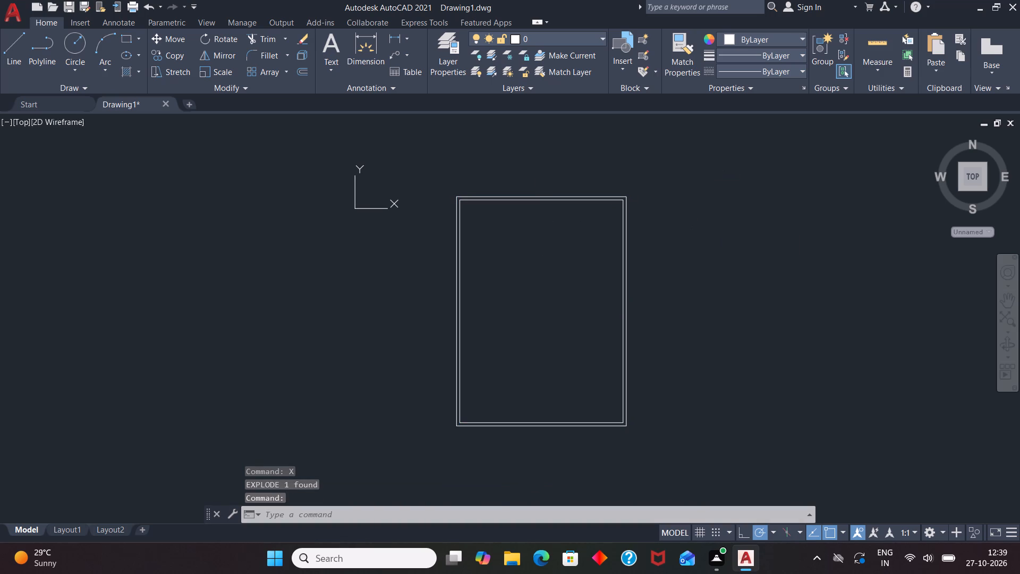
Offset the inner left wall line 12' to the right, and offset the new line another 6" to form the first vertical partition.
scroll(667, 197, "up", 1)
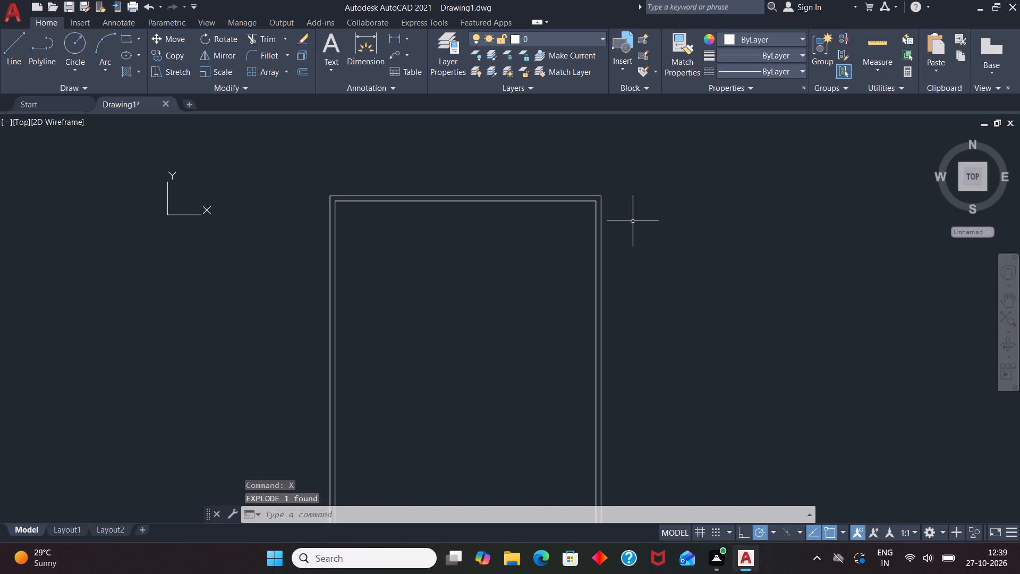
key("o")
key("Return")
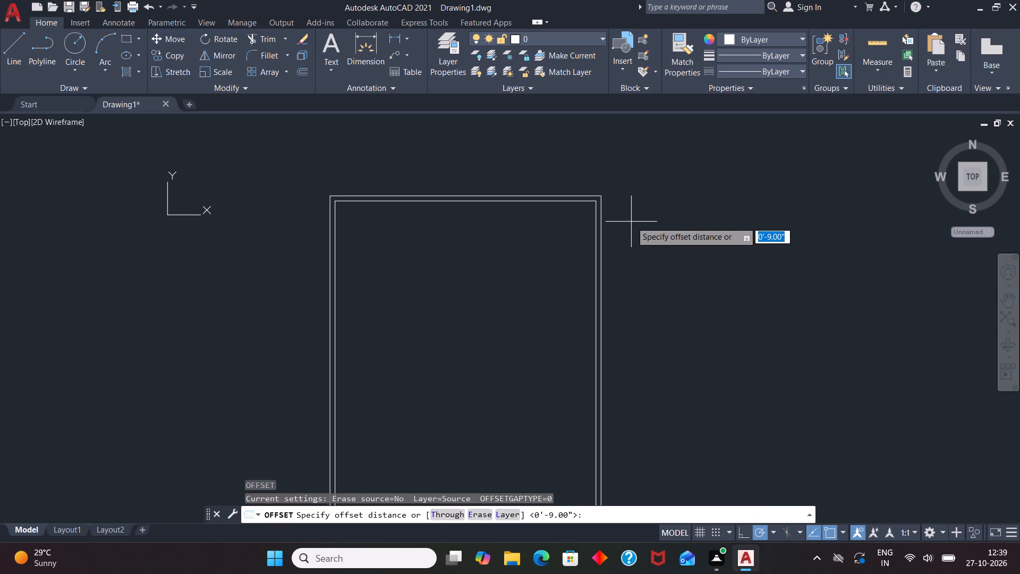
type("12'")
key("Return")
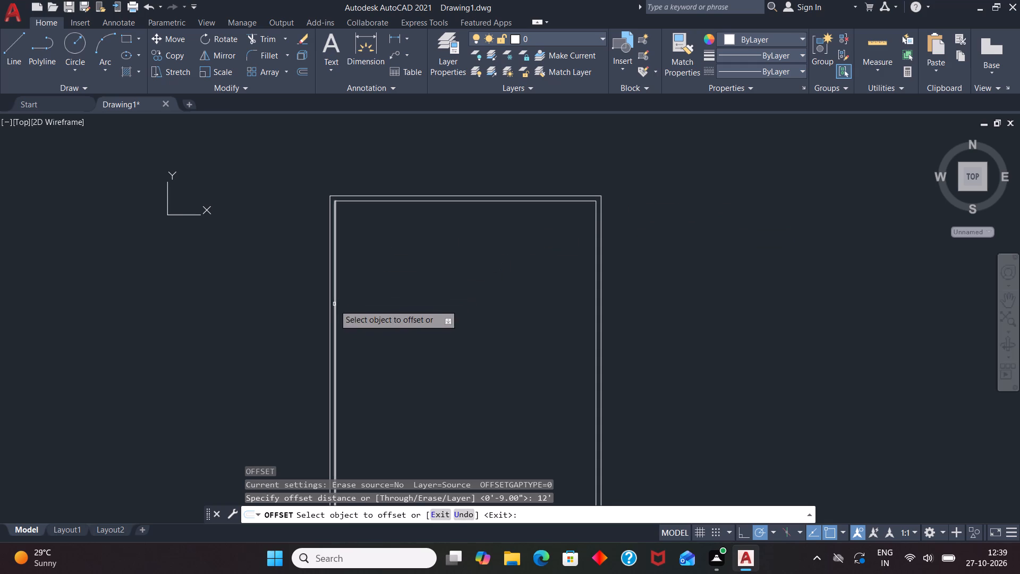
left_click(334, 305)
left_click(390, 305)
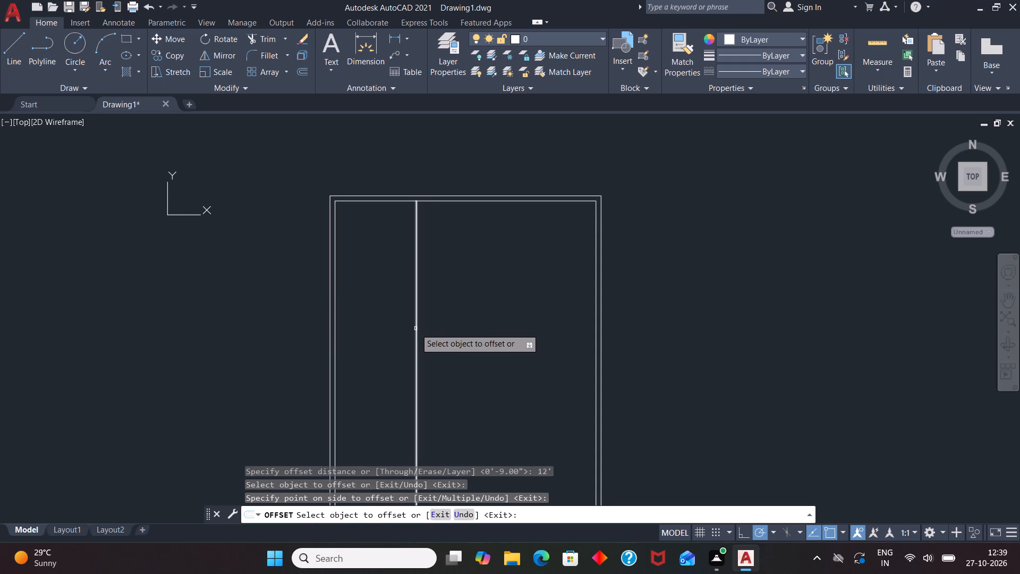
left_click(416, 328)
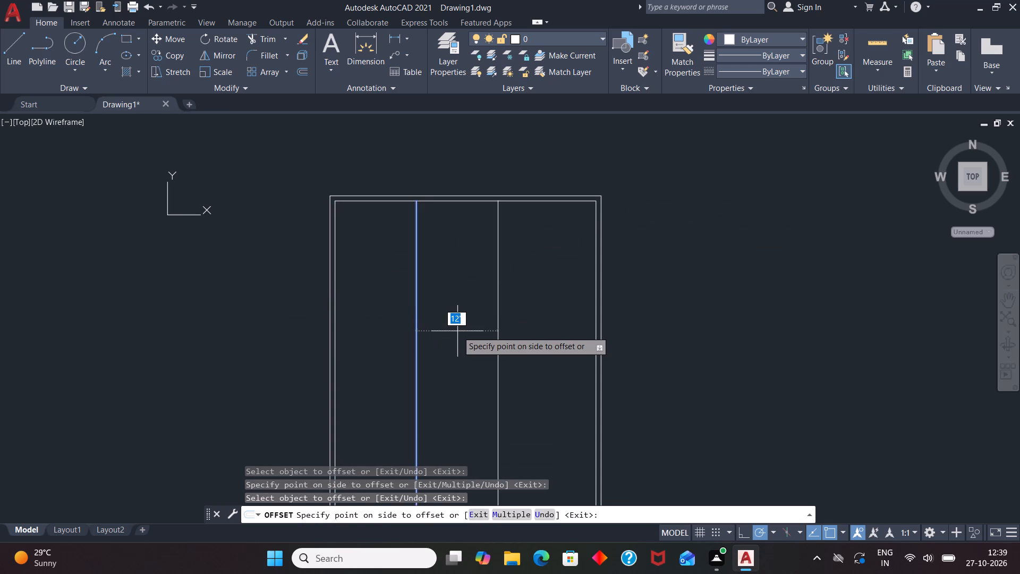
key("6")
key("Return")
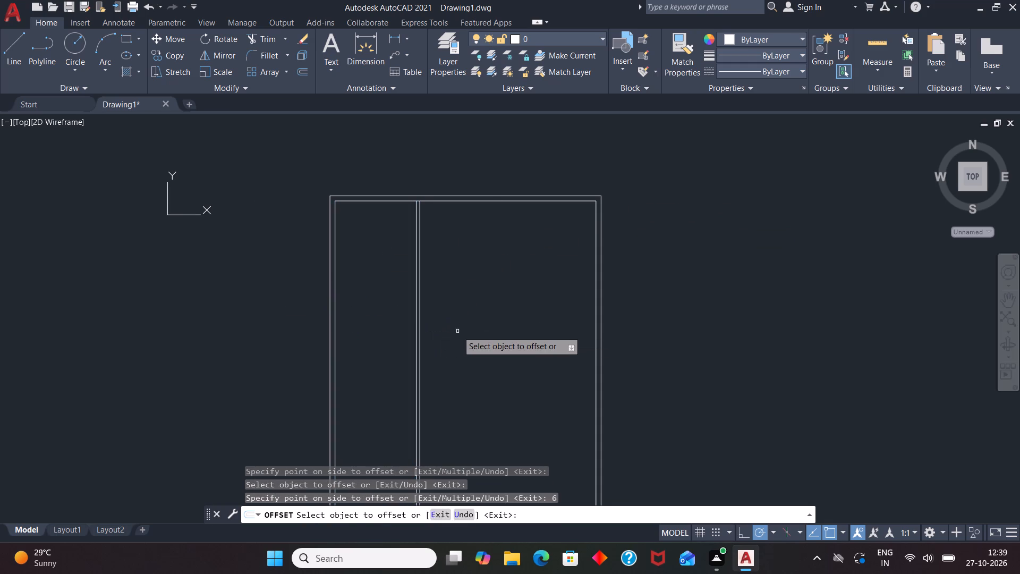
Offset the first partition's right face 4' to the right, and offset that line 6" to form the second partition.
left_click(420, 296)
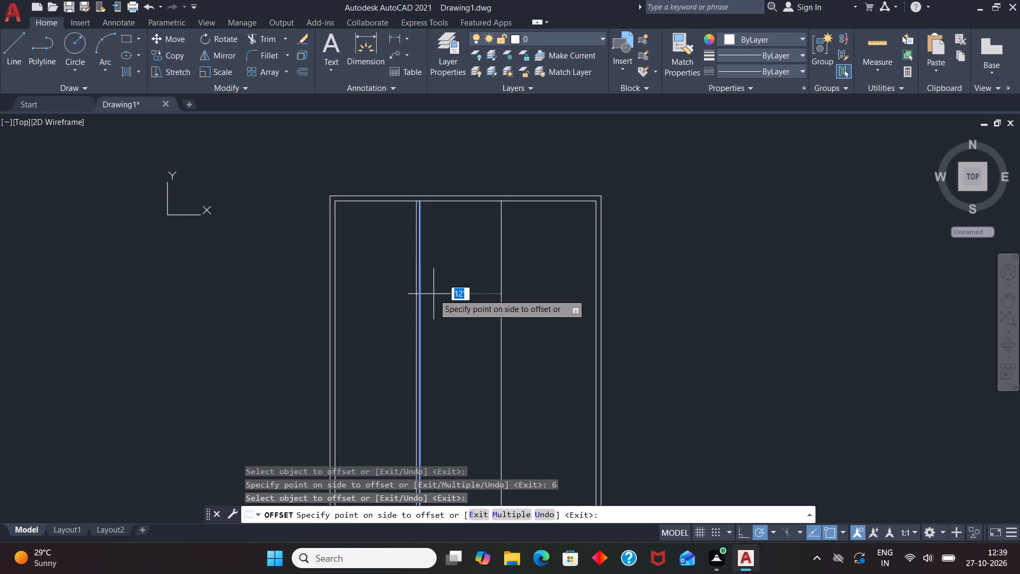
type("4'")
key("Return")
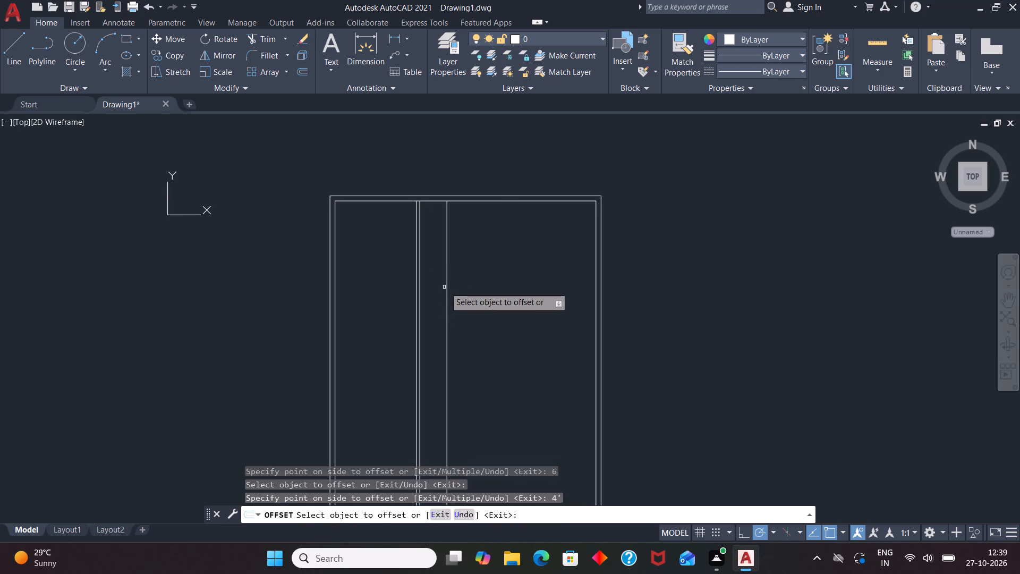
left_click(446, 294)
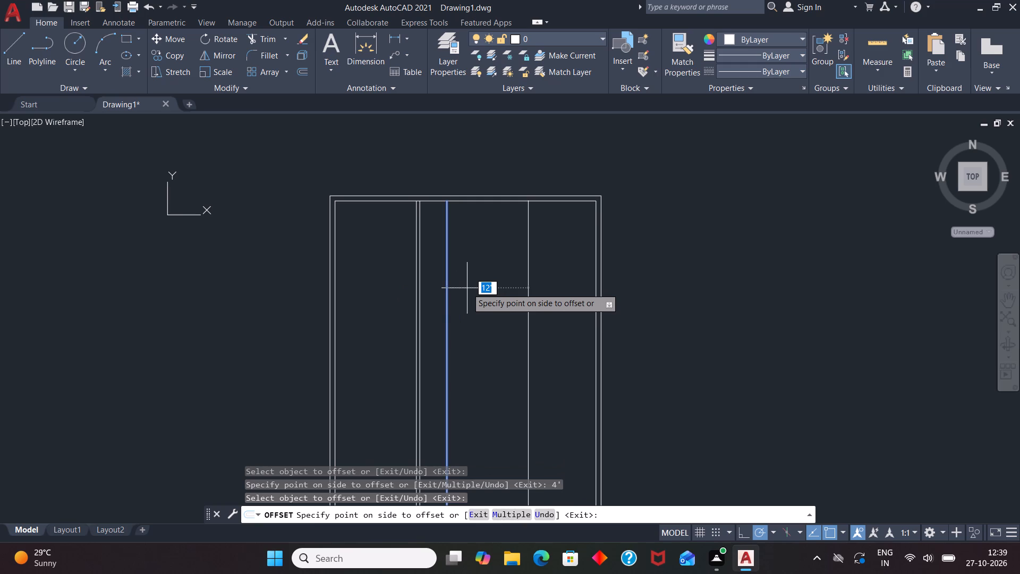
key("6")
key("Return")
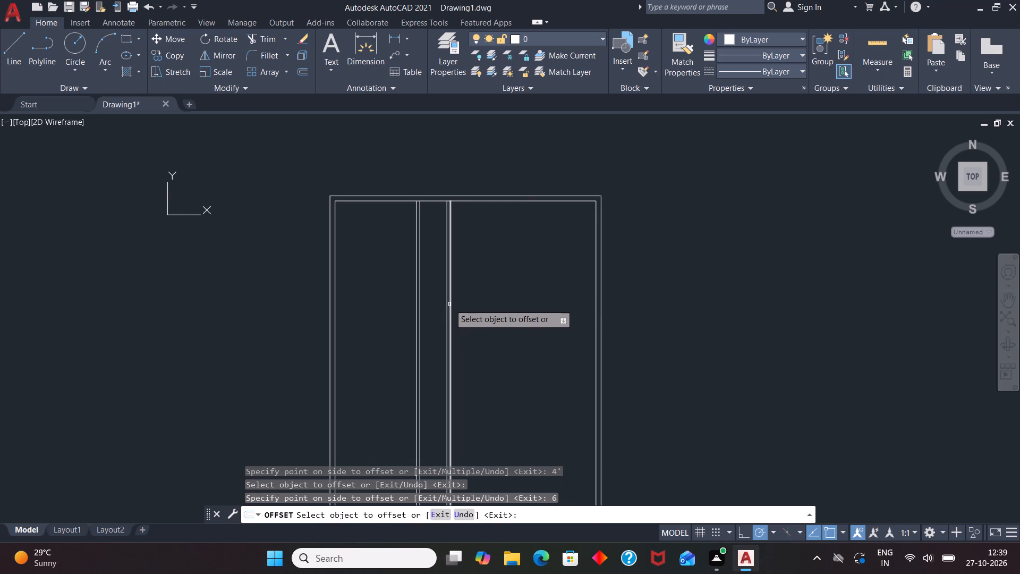
Offset the second partition's right face 6' to the right, and offset that line 6" to form the third partition.
left_click(450, 304)
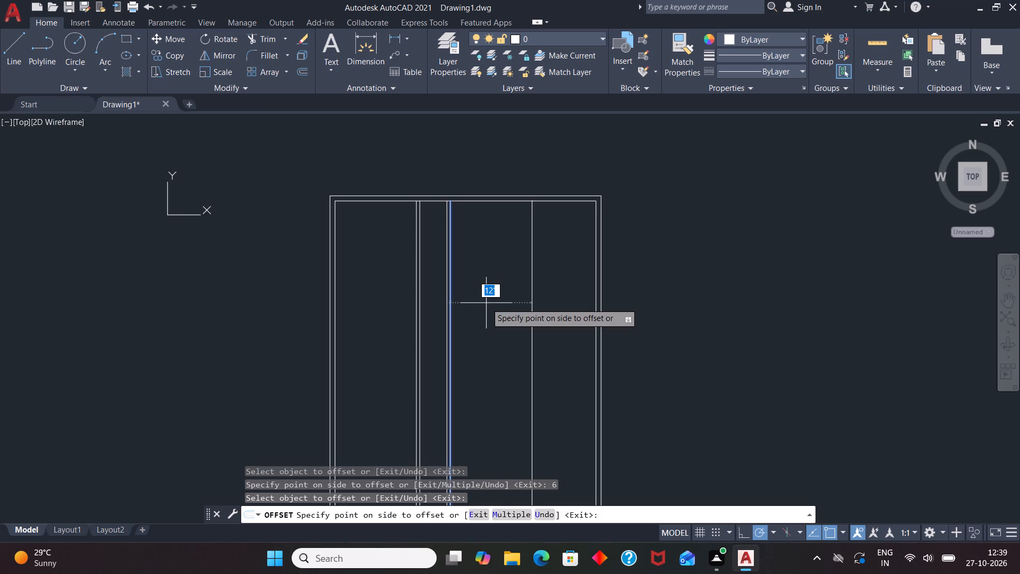
type("6'")
key("Return")
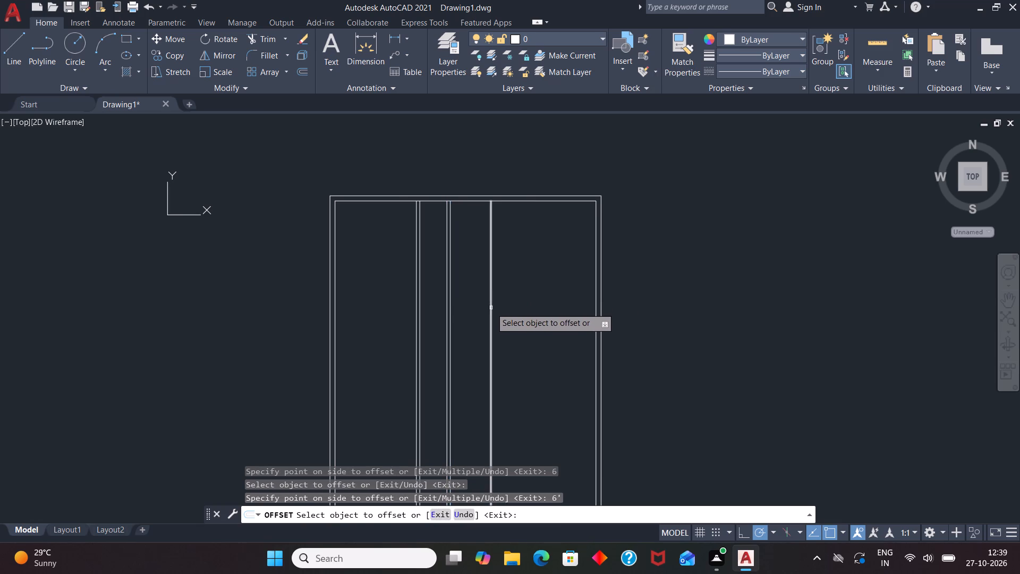
left_click(491, 308)
key("6")
key("Return")
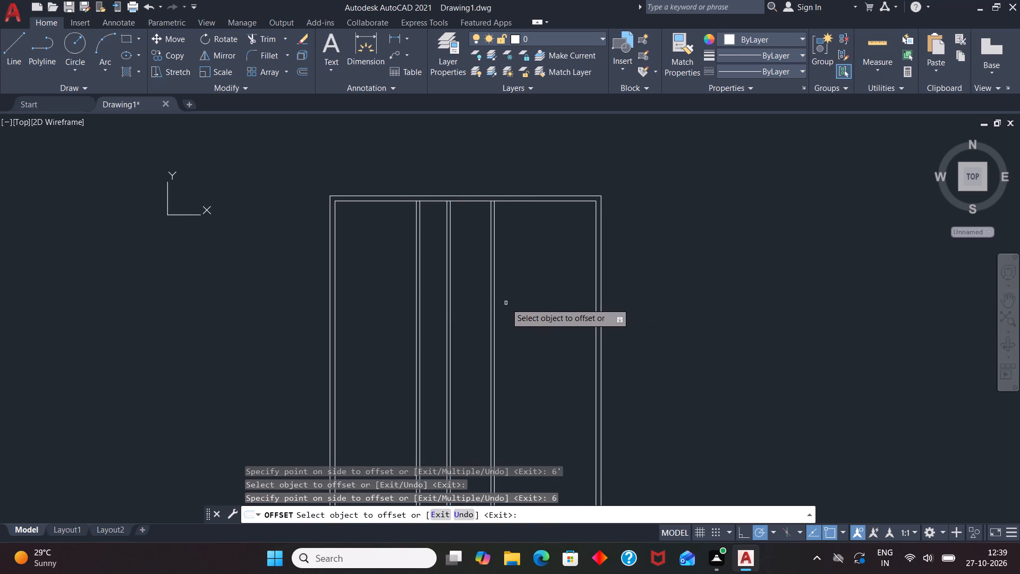
key("space")
Break the inner top wall line at both faces of the first partition using Break at Point.
type("BR")
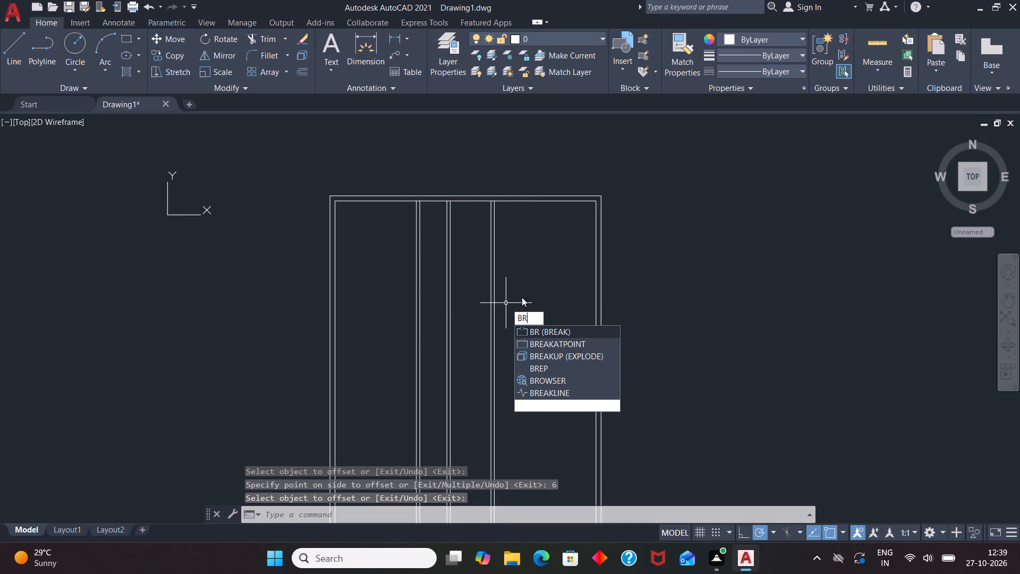
left_click(533, 347)
left_click(388, 201)
scroll(412, 196, "up", 3)
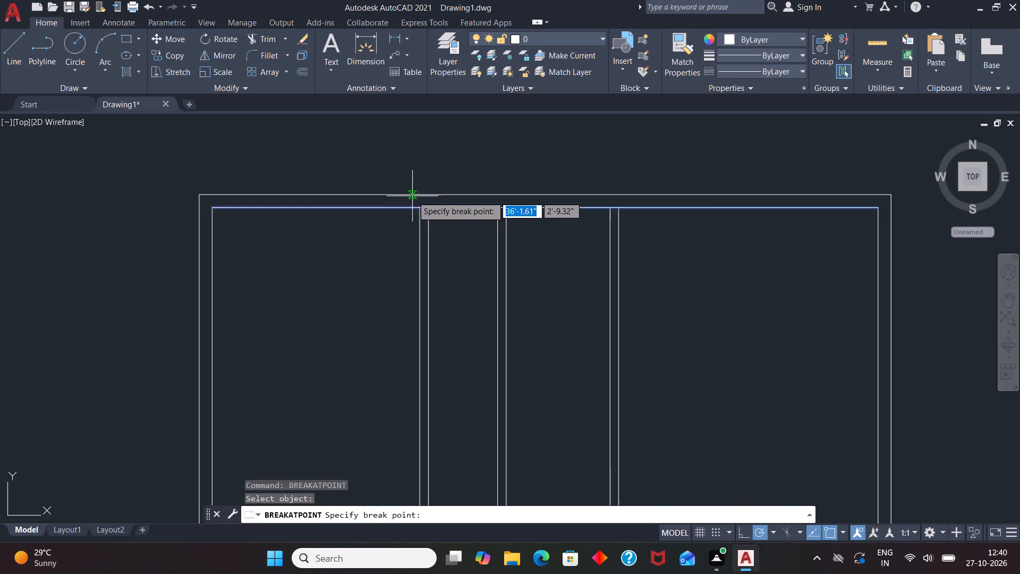
left_click(423, 212)
scroll(509, 195, "down", 2)
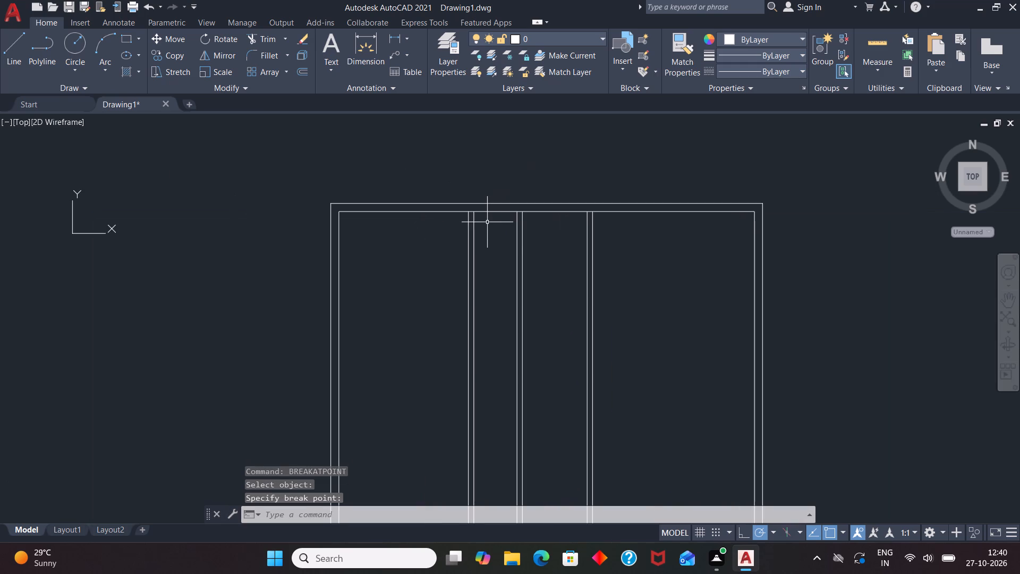
type("BR")
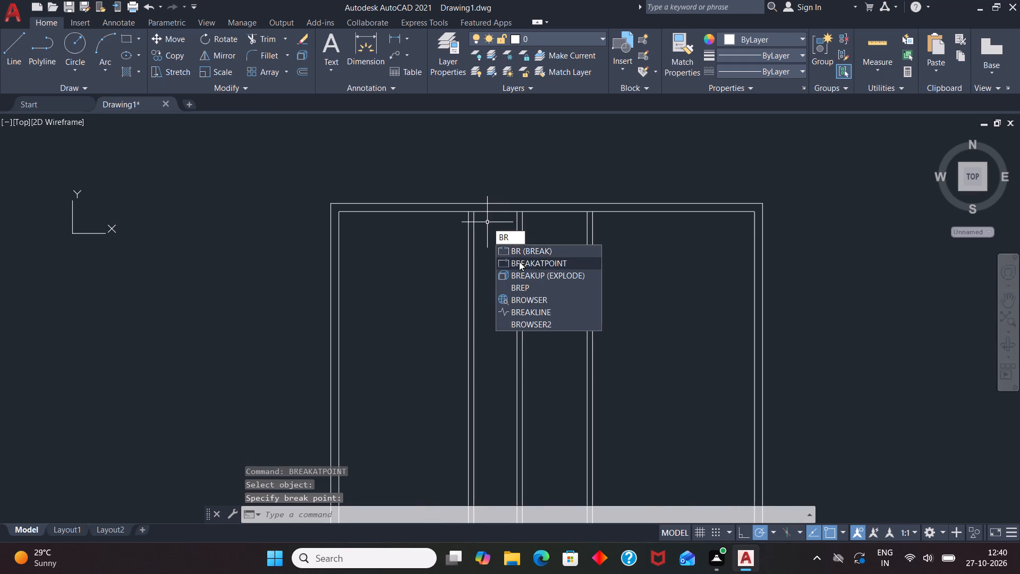
left_click(519, 261)
scroll(505, 205, "up", 2)
left_click(500, 221)
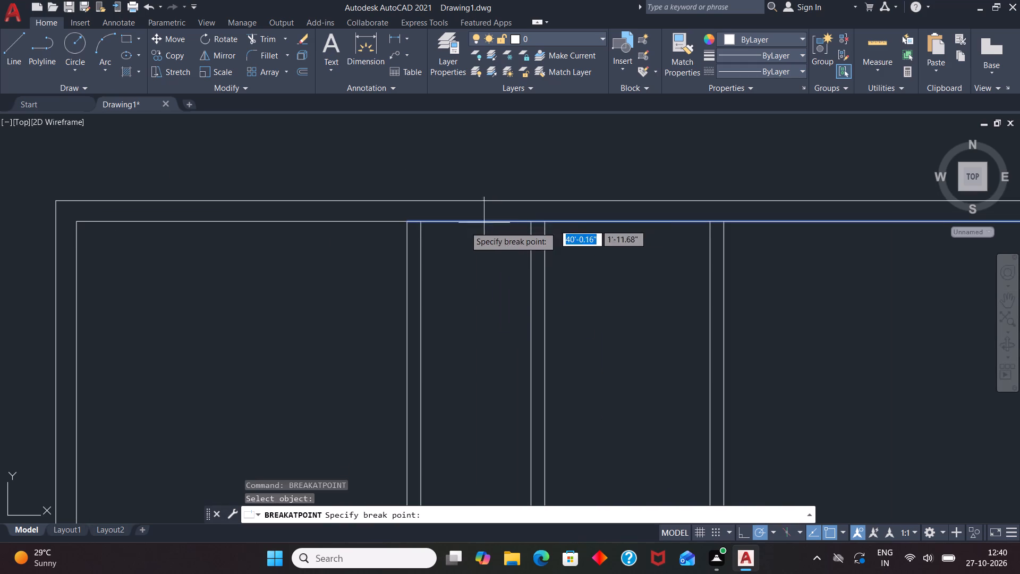
left_click_drag(423, 222, 433, 235)
Break the inner top wall line at both faces of the second partition using Break at Point.
type("BR")
left_click(489, 313)
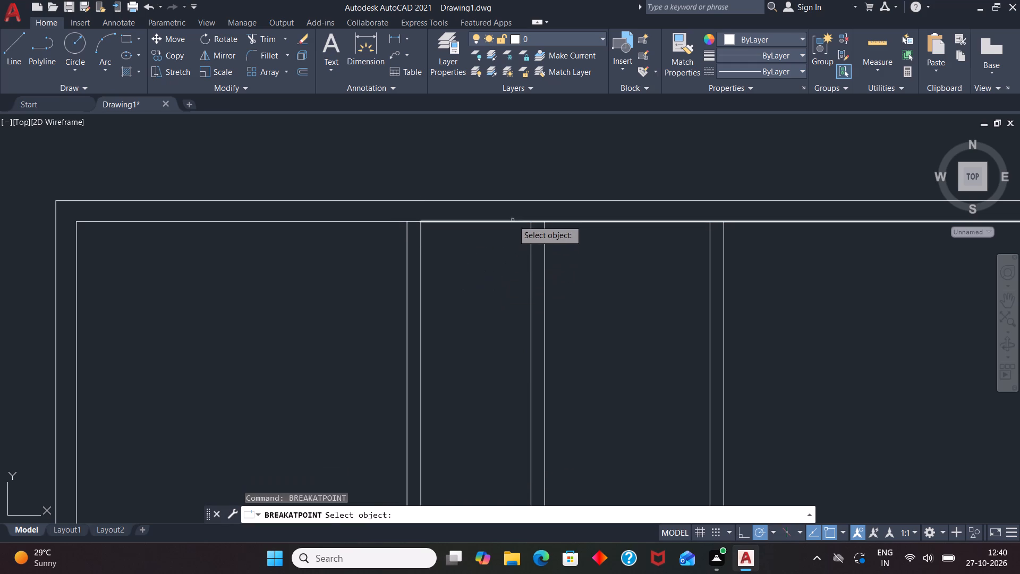
left_click(513, 220)
left_click(530, 222)
type("BR")
left_click(485, 346)
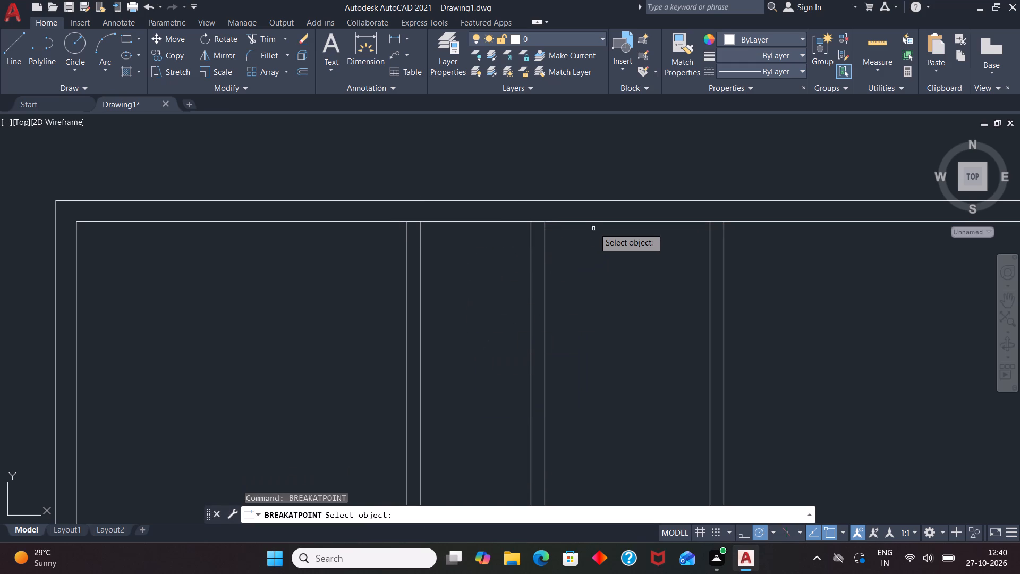
left_click(595, 224)
left_click(597, 221)
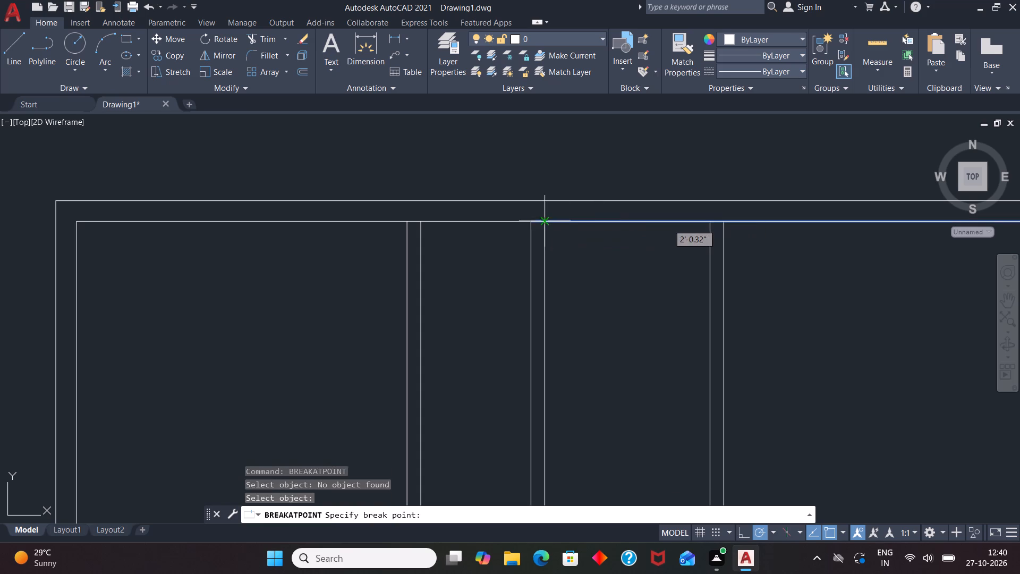
left_click(545, 224)
Break the inner top wall line at both faces of the third partition using Break at Point.
scroll(366, 283, "down", 1)
type("BR")
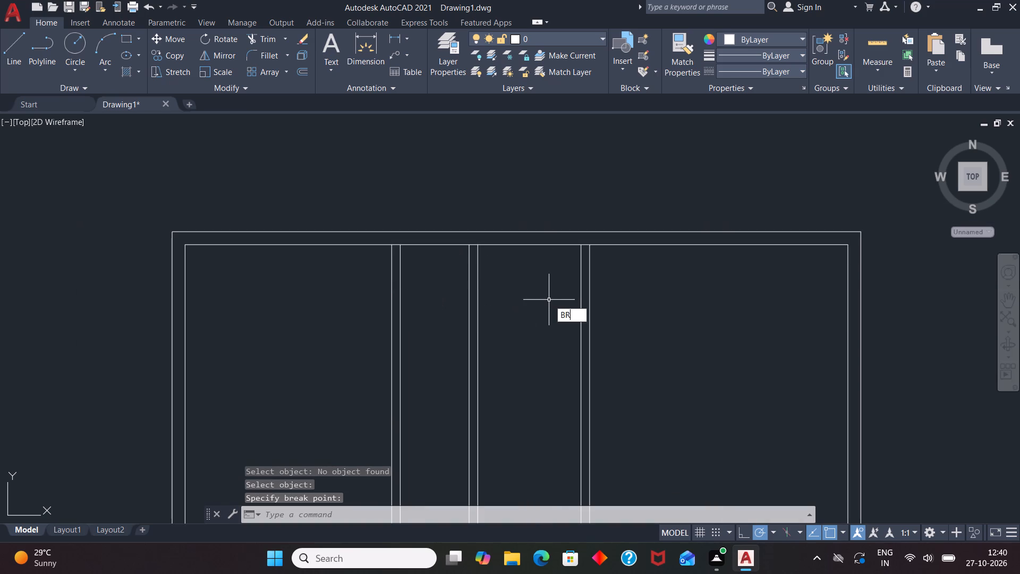
left_click(589, 342)
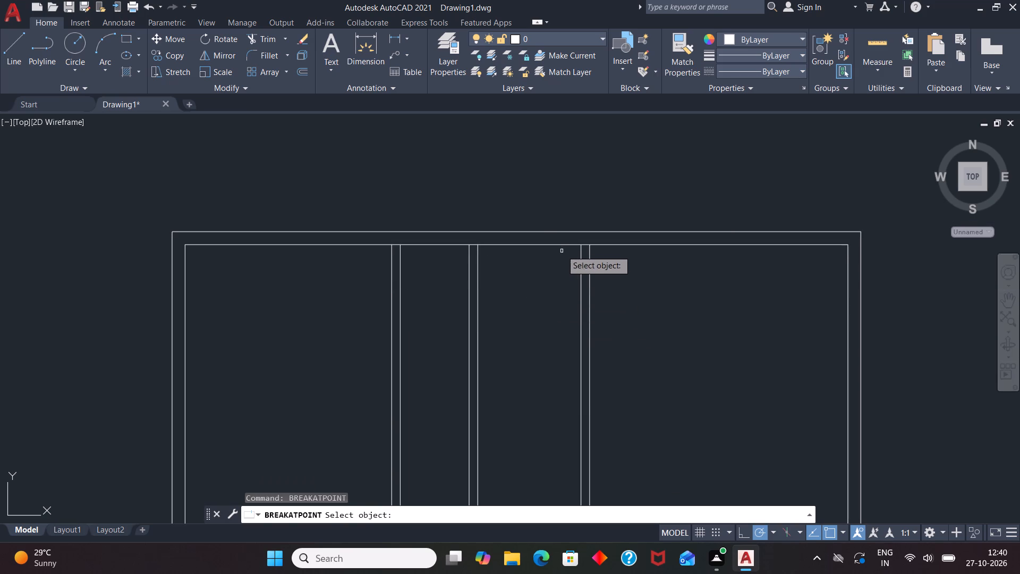
left_click(564, 244)
left_click(581, 245)
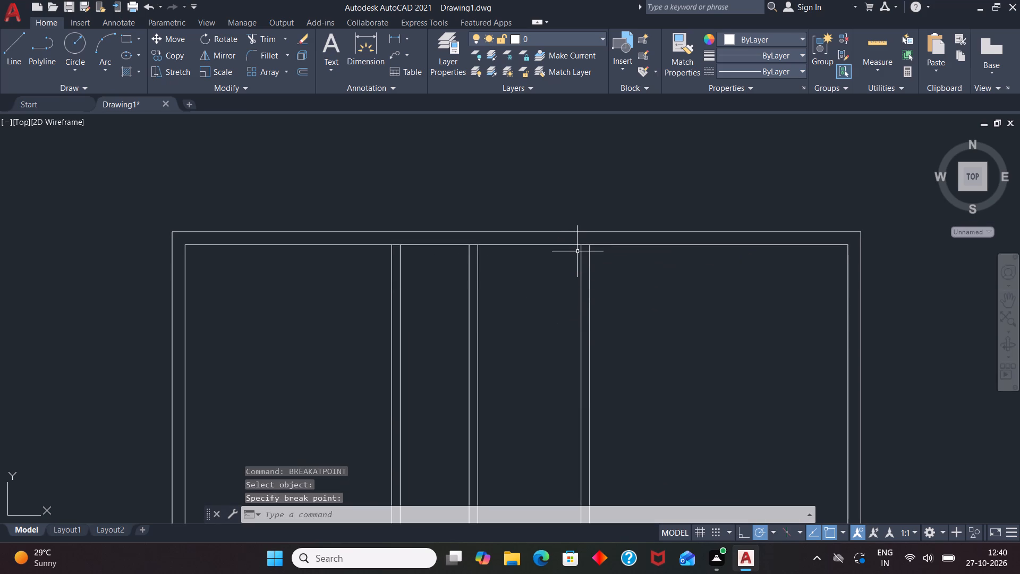
type("BR")
left_click(610, 293)
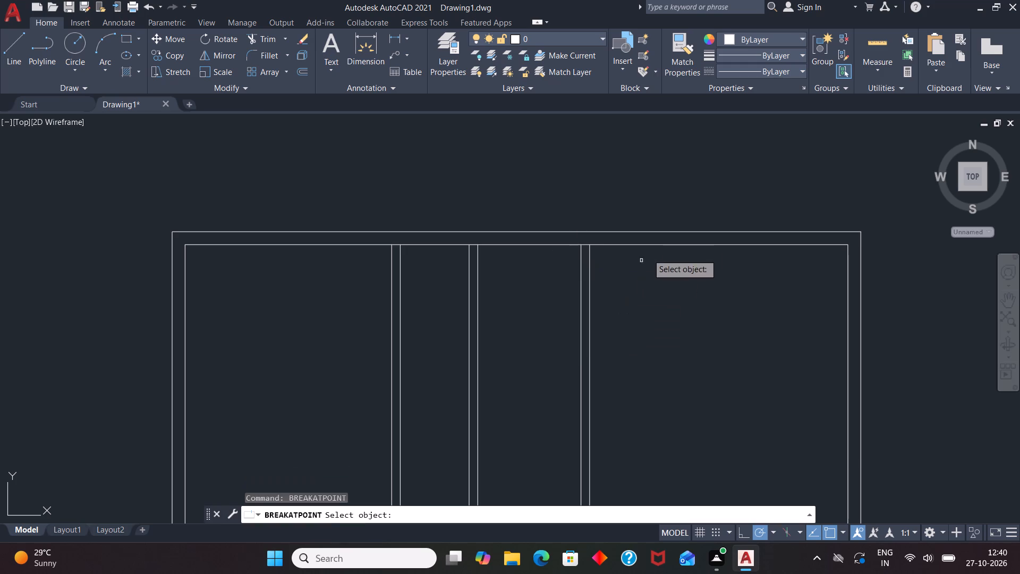
left_click(655, 246)
left_click(589, 242)
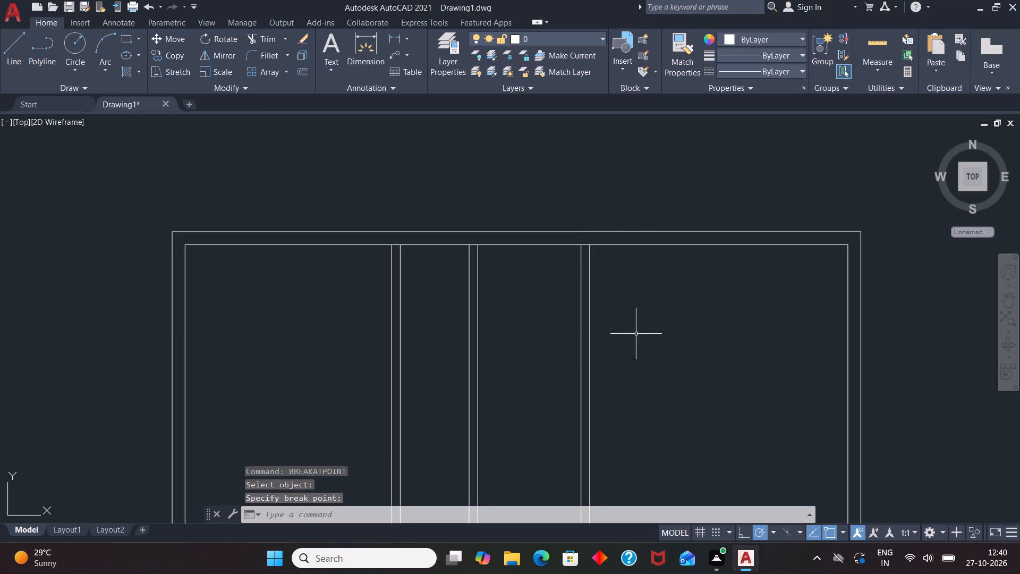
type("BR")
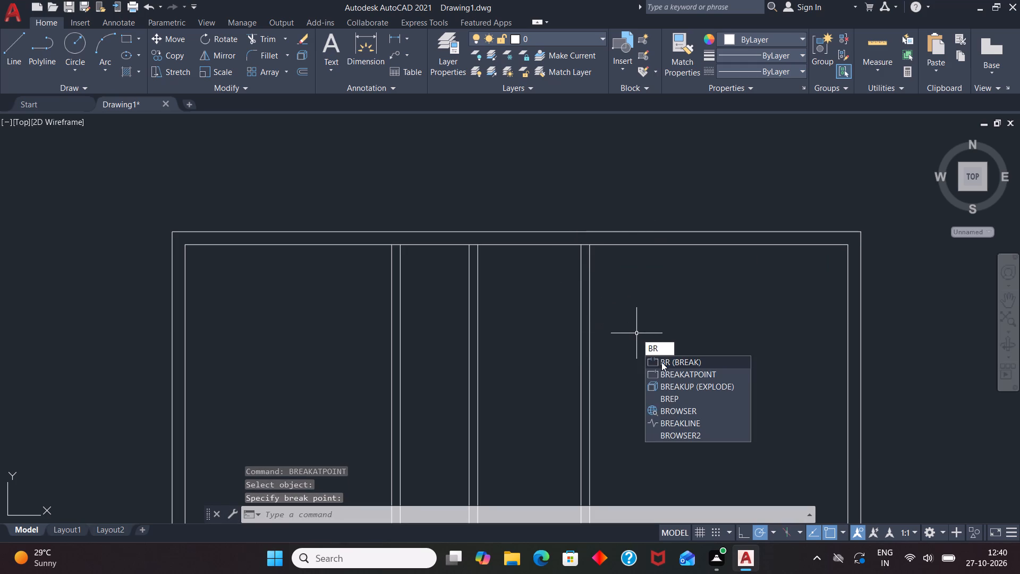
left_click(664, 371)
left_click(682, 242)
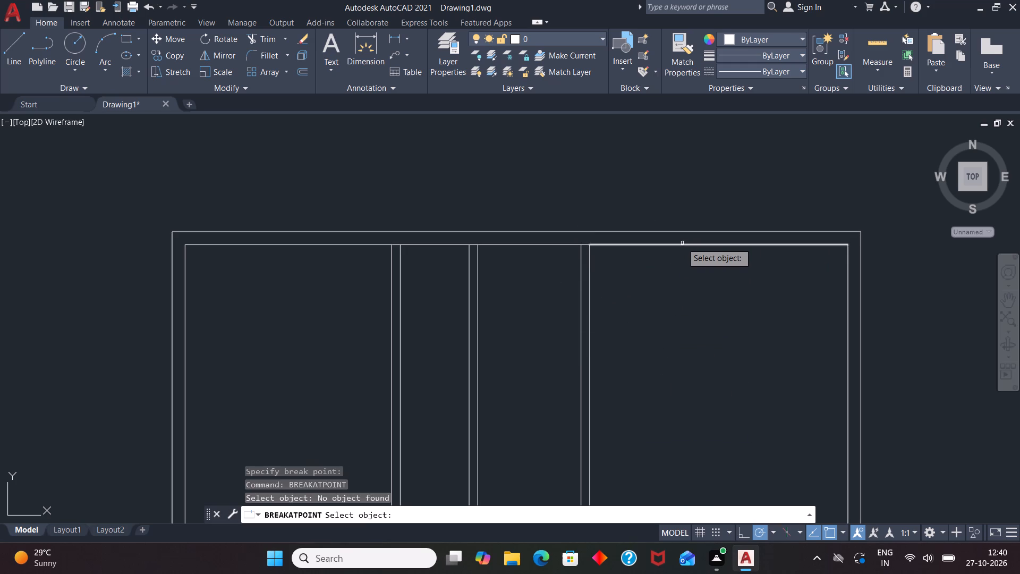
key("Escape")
Offset the inner top wall line of the leftmost bay 11' downward, and offset that line 6" down to form a horizontal partition.
scroll(671, 237, "down", 2)
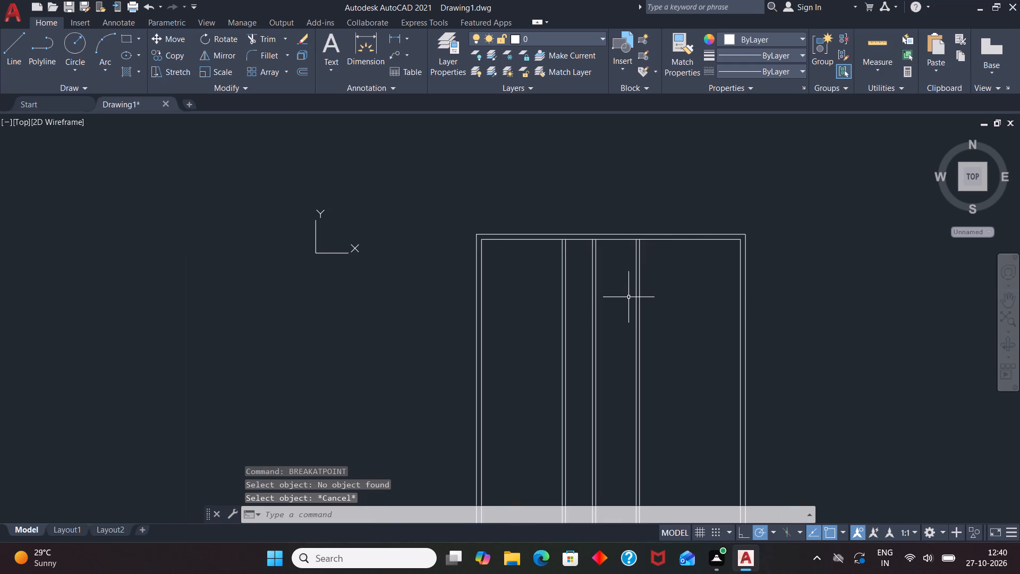
key("o")
key("Return")
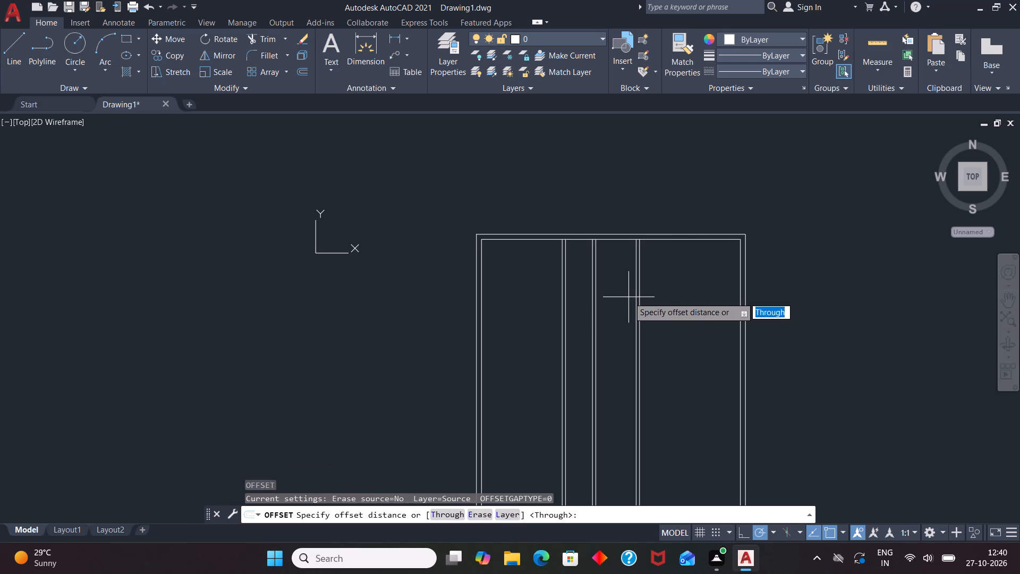
type("11'")
key("Return")
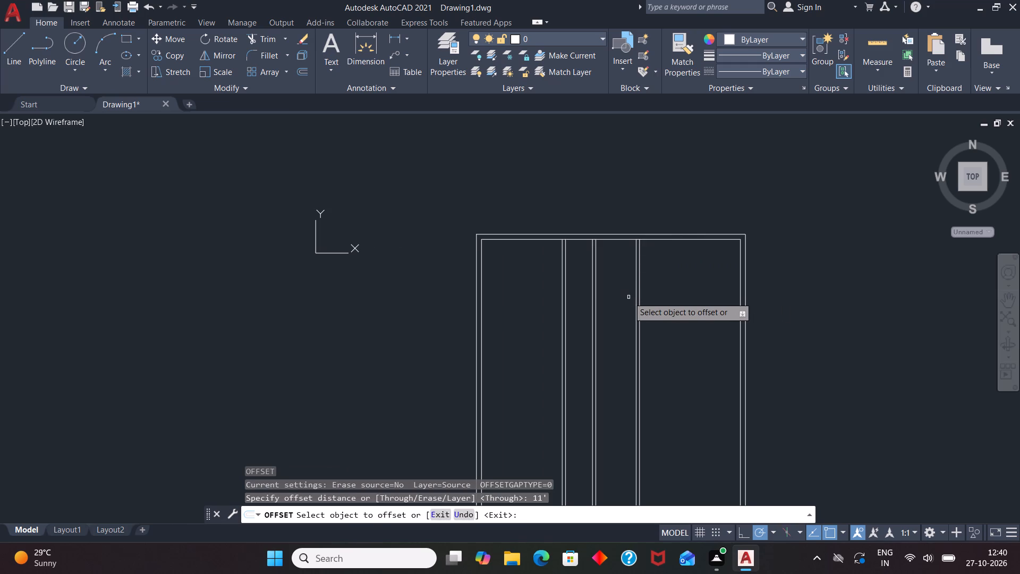
left_click(548, 240)
left_click(540, 340)
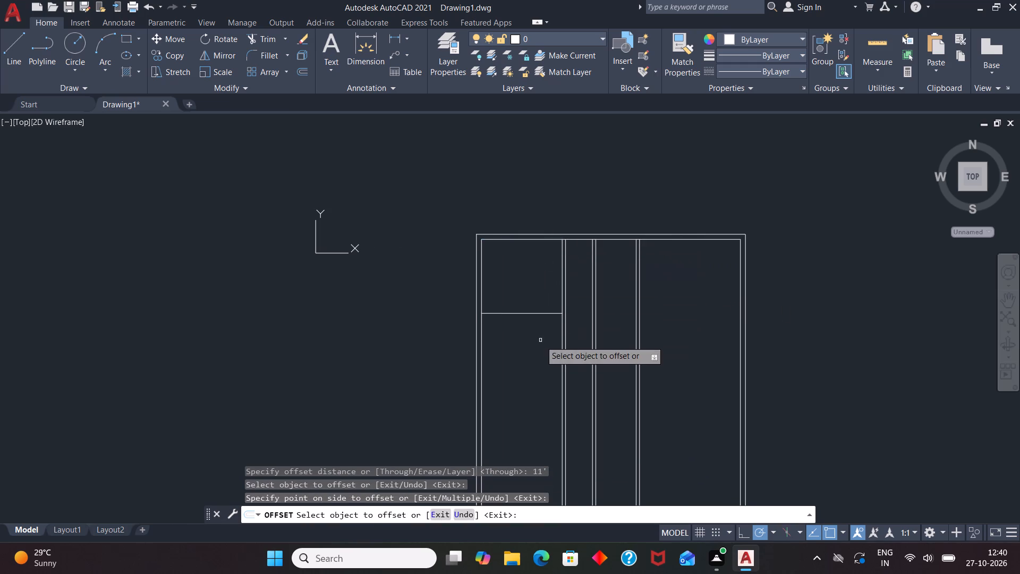
left_click(543, 314)
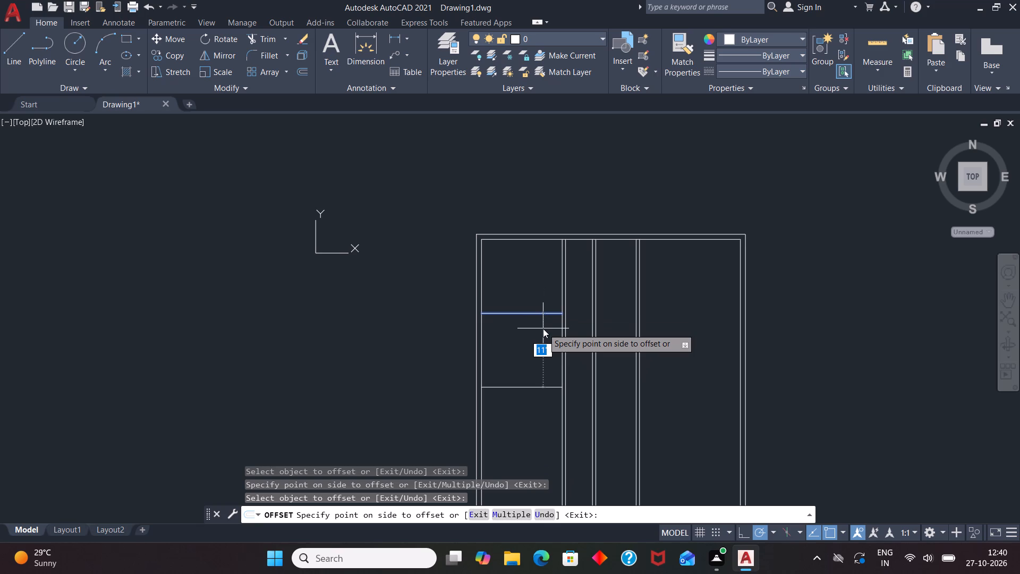
key("6")
key("Return")
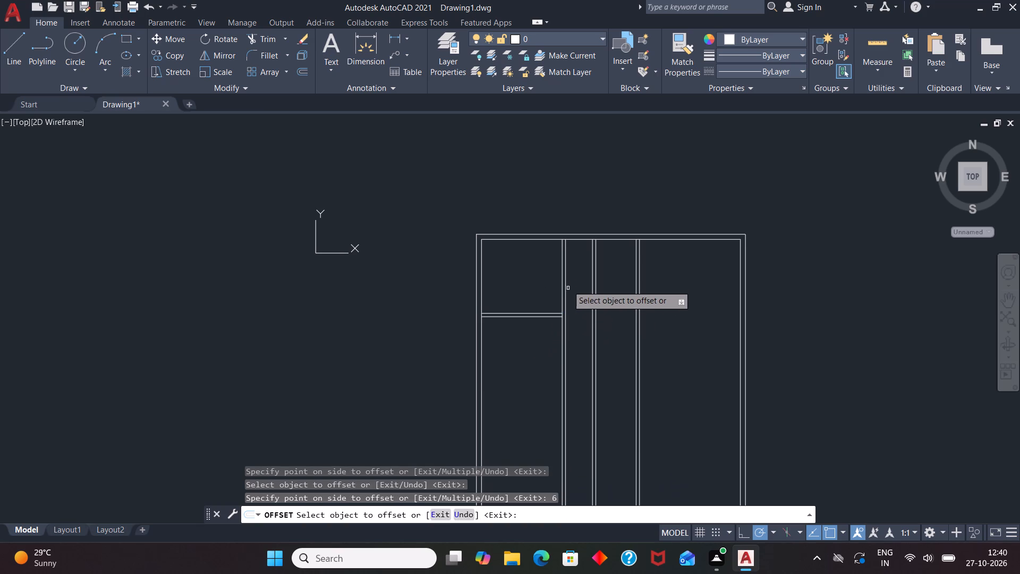
Offset the inner top wall line between the first and second partitions 7' downward, and offset that line 6" down.
scroll(571, 257, "up", 2)
left_click(584, 213)
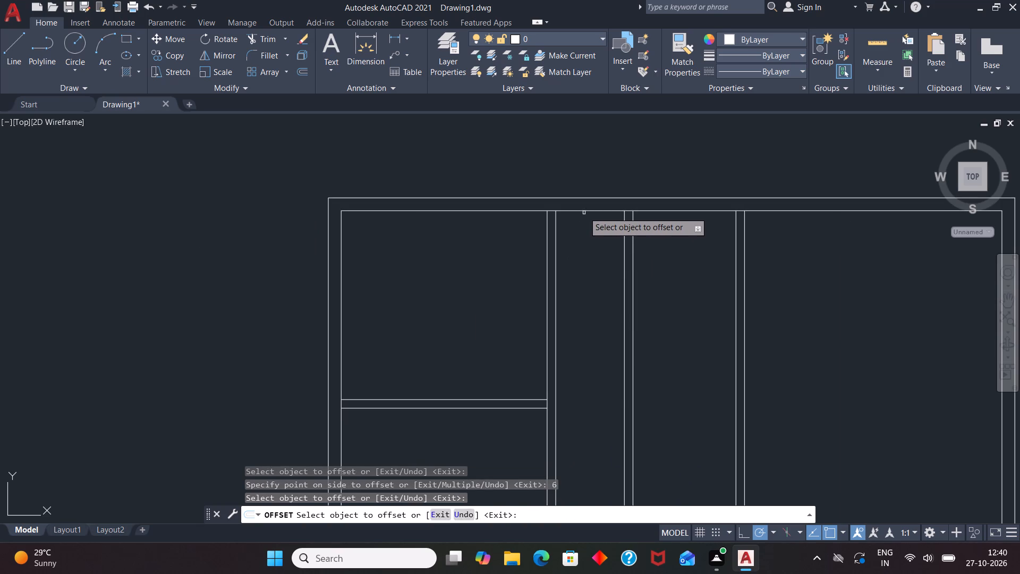
left_click(584, 210)
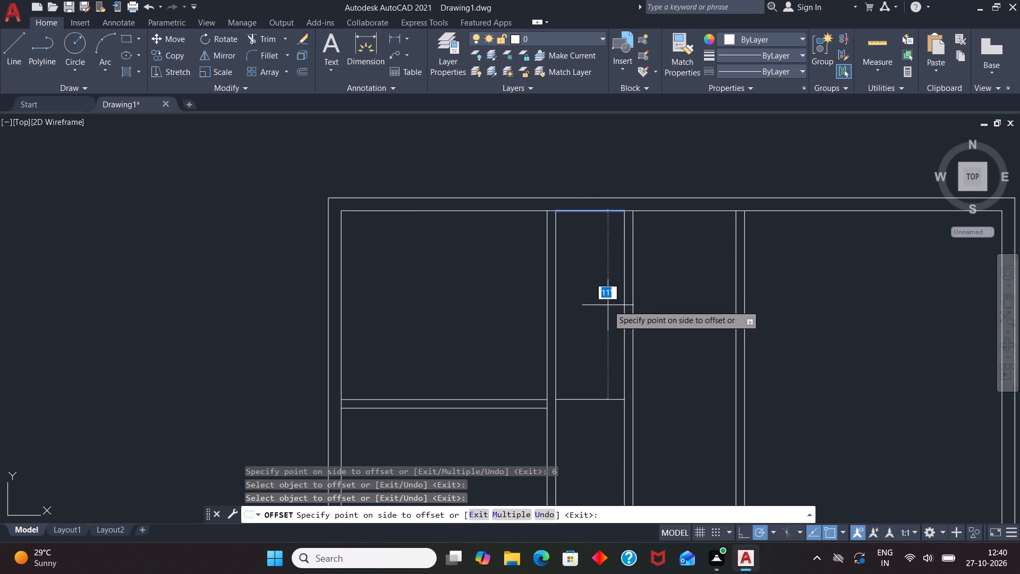
type("7'")
key("Return")
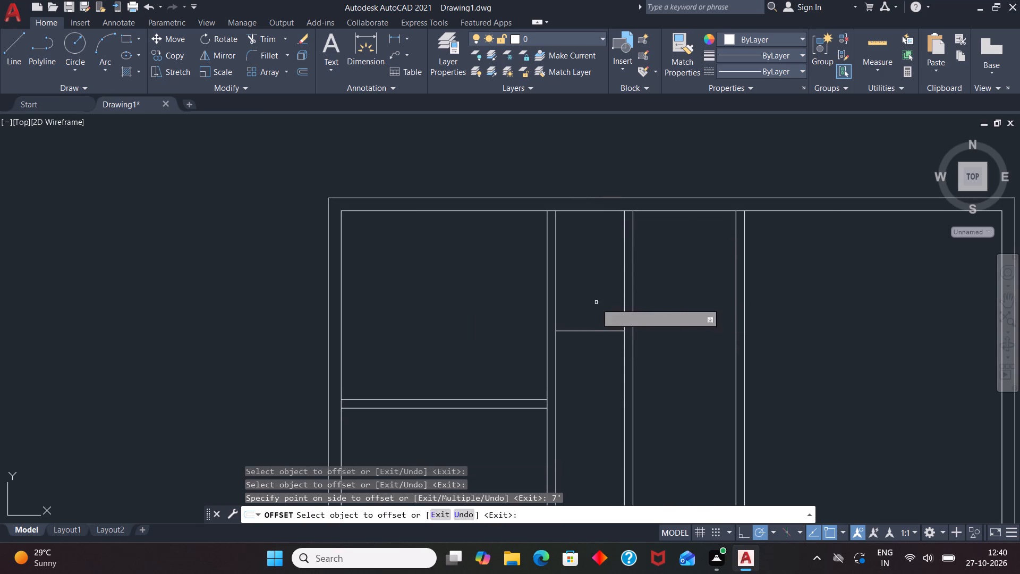
left_click(597, 332)
key("6")
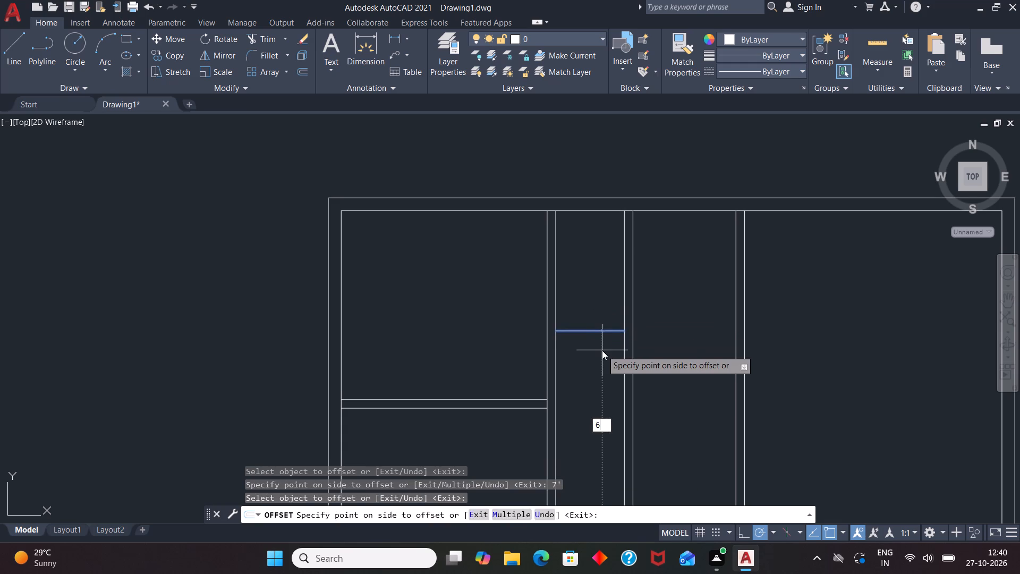
key("Return")
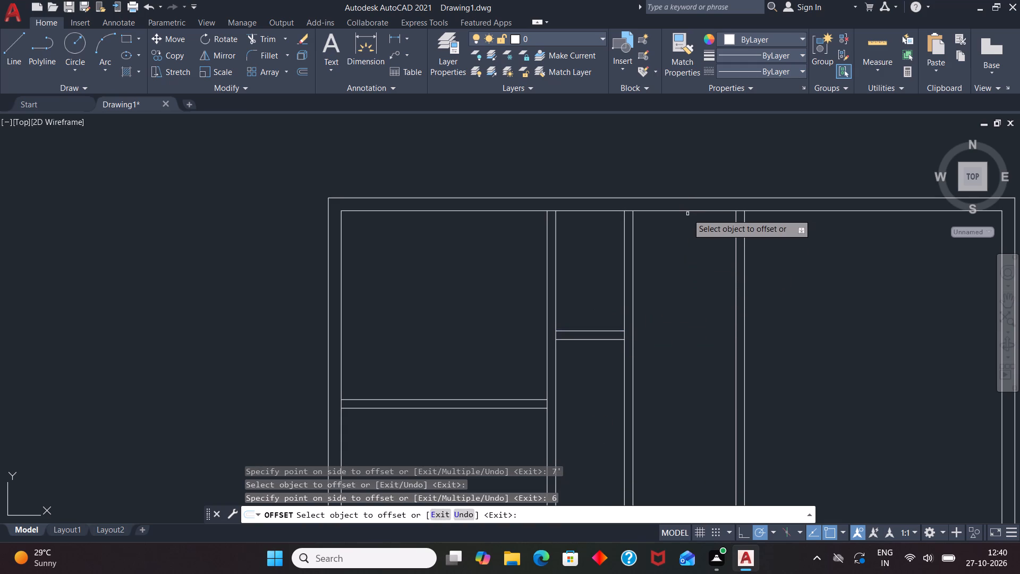
Offset the inner top wall line between the second and third partitions 7' downward, and offset that line 6" down.
left_click(687, 213)
left_click(687, 211)
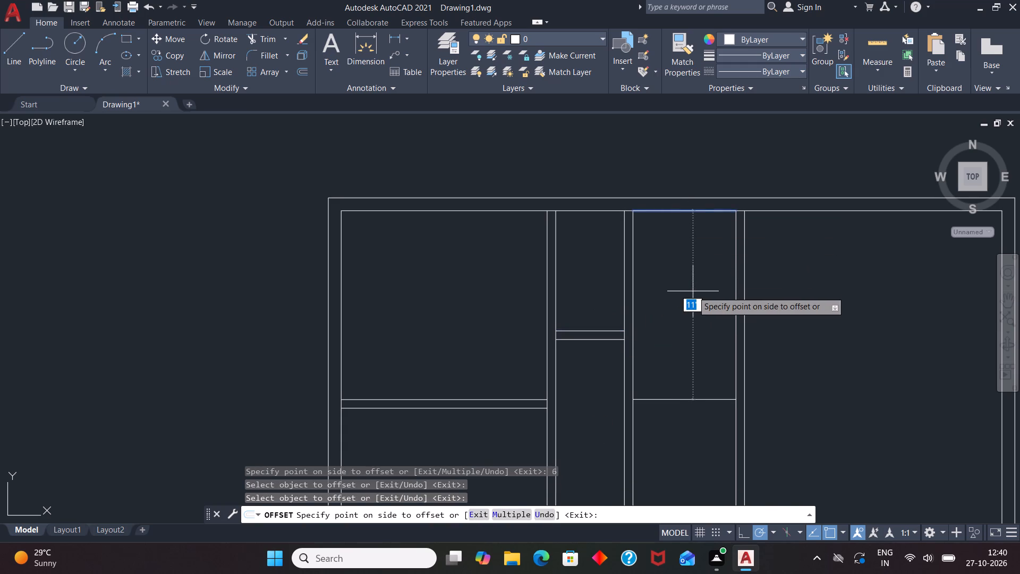
type("7'")
key("Return")
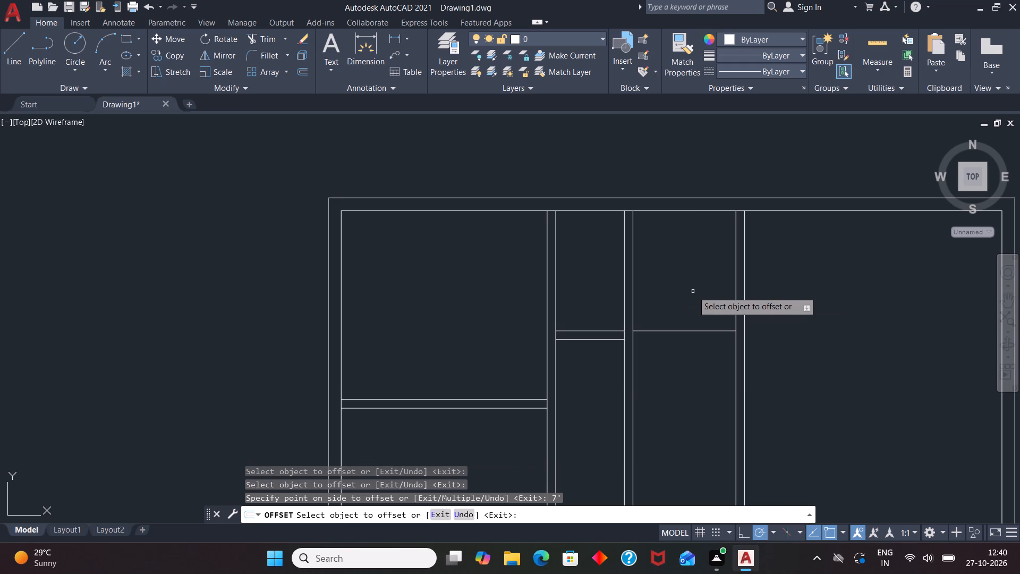
left_click(698, 331)
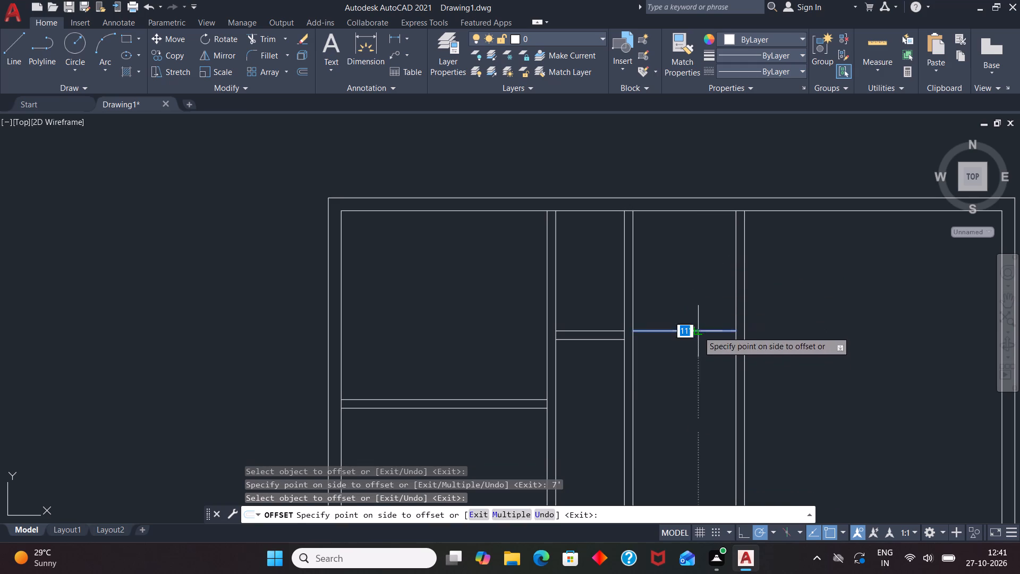
key("6")
key("Return")
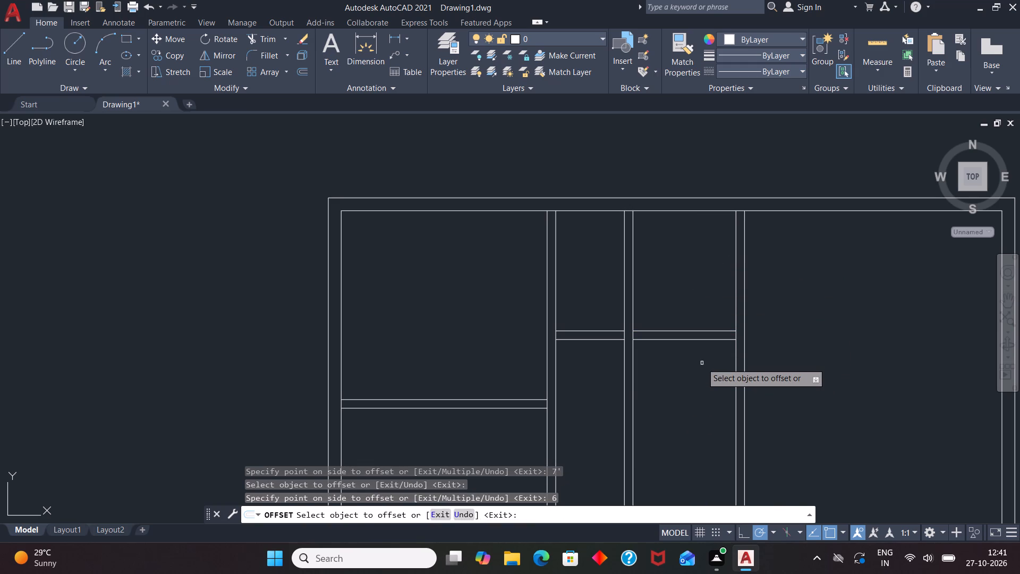
Offset the inner top wall line of the rightmost bay 11' downward, and offset that line 6" down to form its partition.
left_click(764, 209)
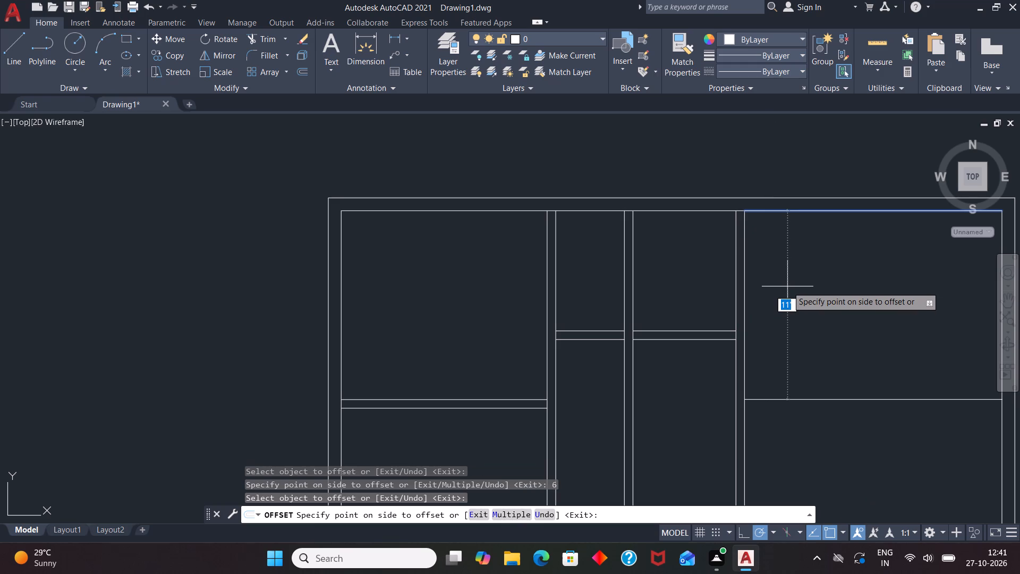
type("11'")
key("Return")
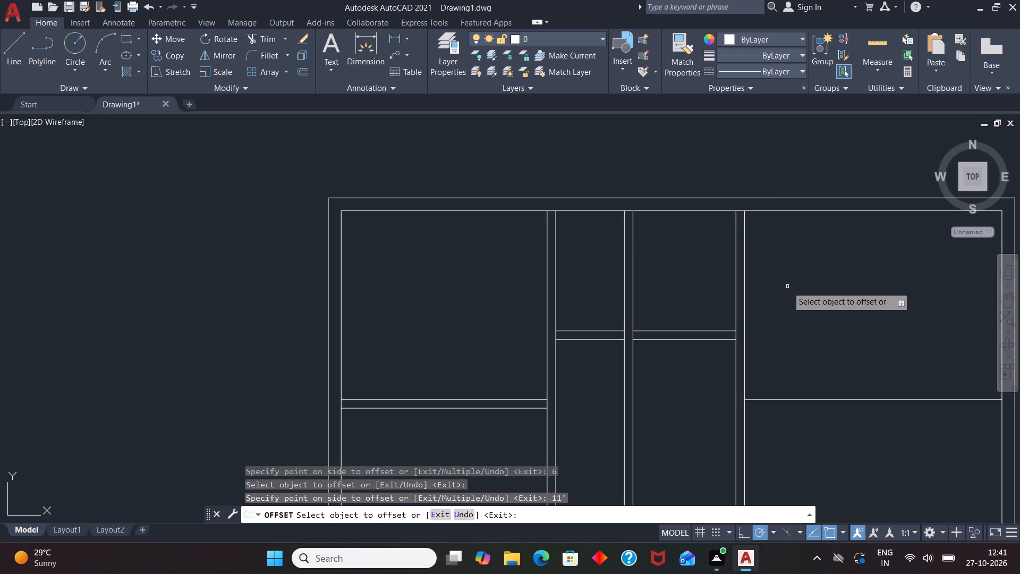
scroll(28, 179, "down", 2)
scroll(343, 280, "up", 2)
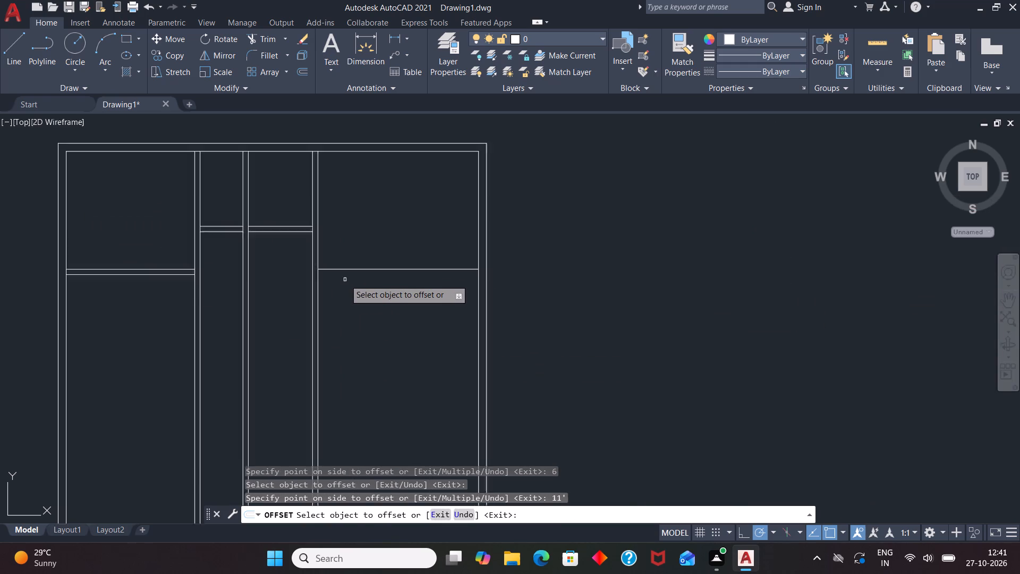
left_click(372, 261)
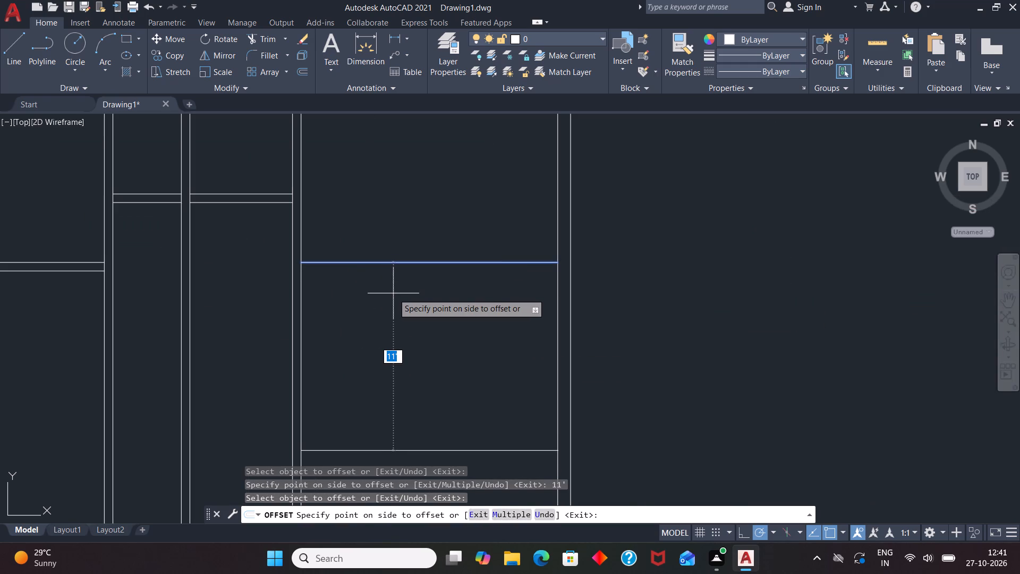
key("6")
key("Return")
key("space")
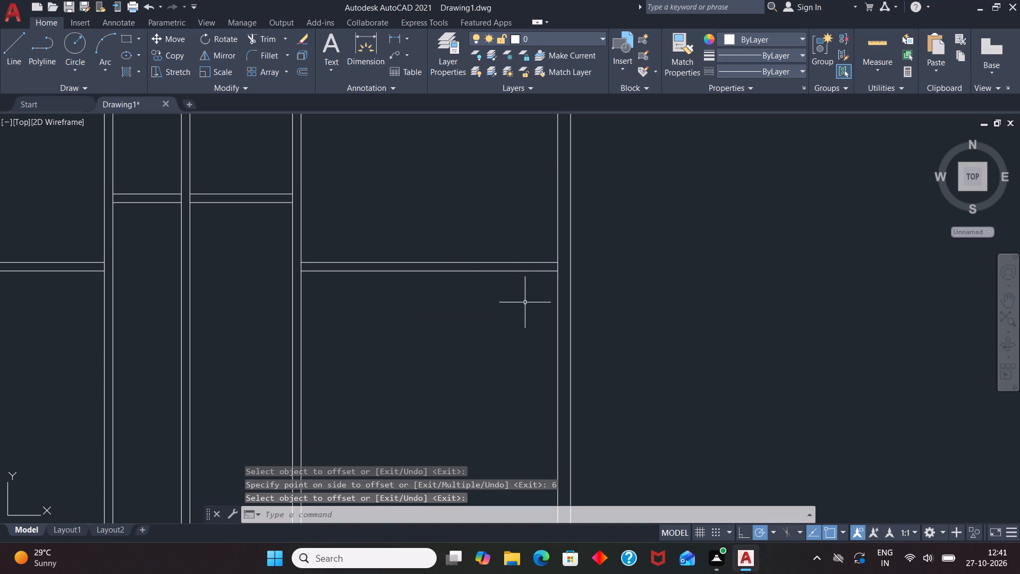
Draw a line across the leftmost bay's 6" horizontal partition, tracked 3' left of the first vertical partition's left face, with the grid off.
scroll(533, 335, "down", 2)
scroll(248, 246, "up", 1)
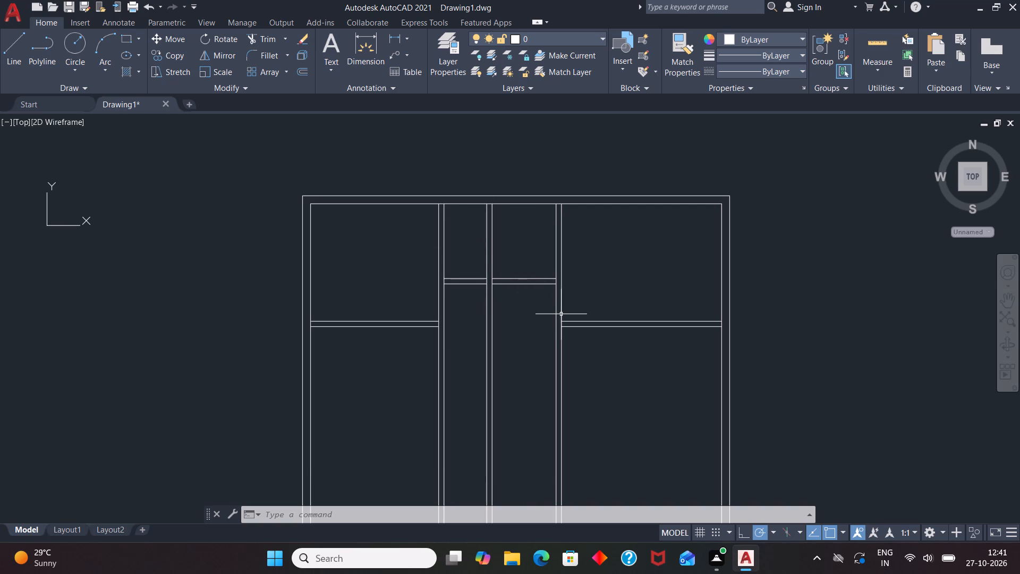
scroll(548, 271, "down", 1)
scroll(427, 305, "up", 1)
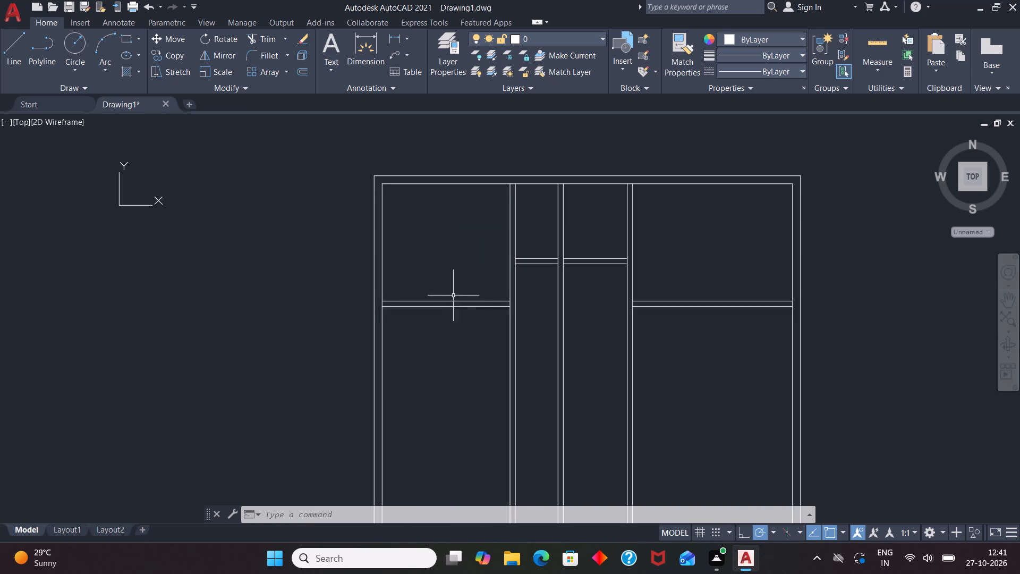
scroll(504, 306, "up", 1)
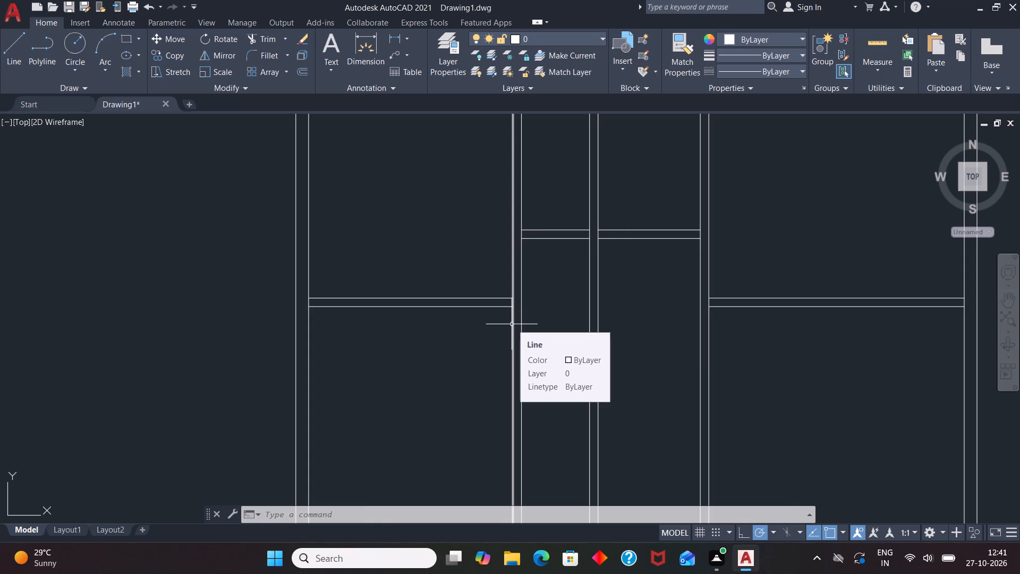
key("l")
key("Return")
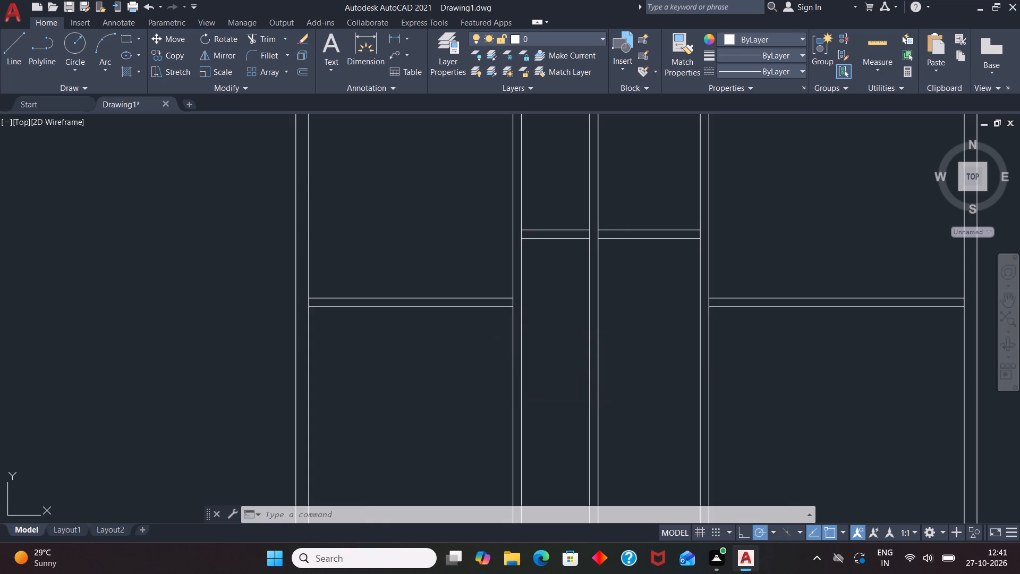
key("t")
key("k")
key("Return")
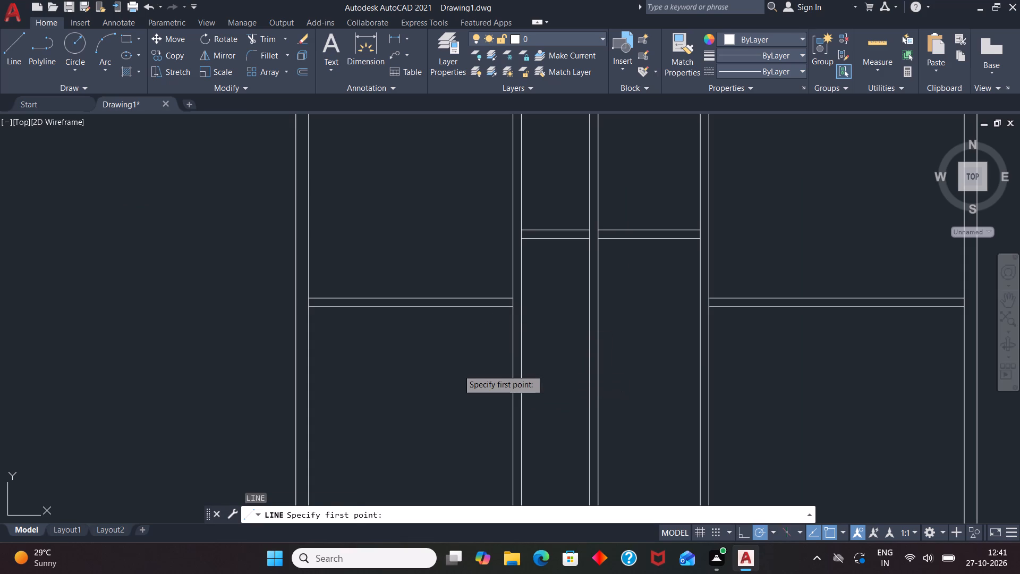
left_click(511, 299)
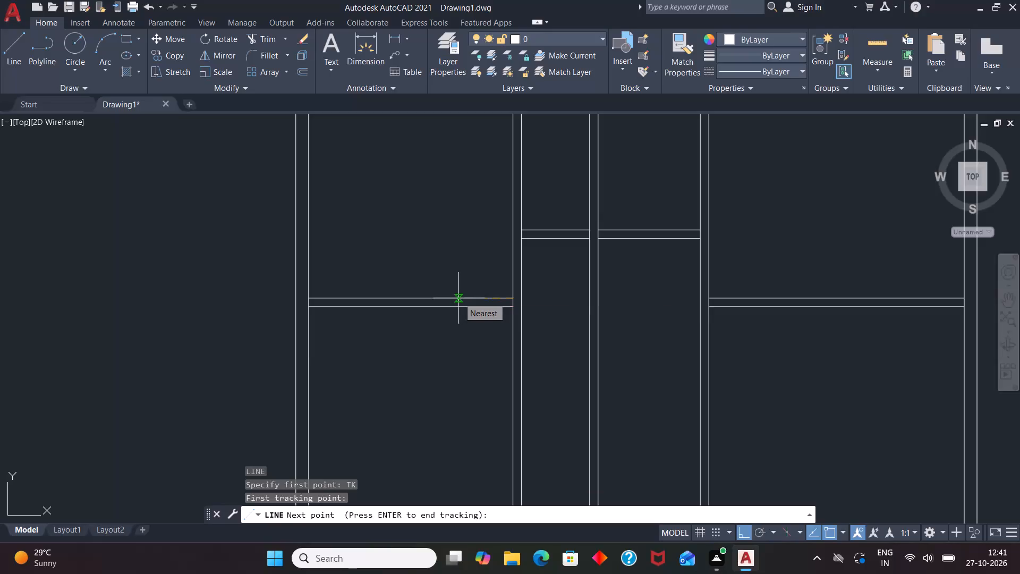
key("F7")
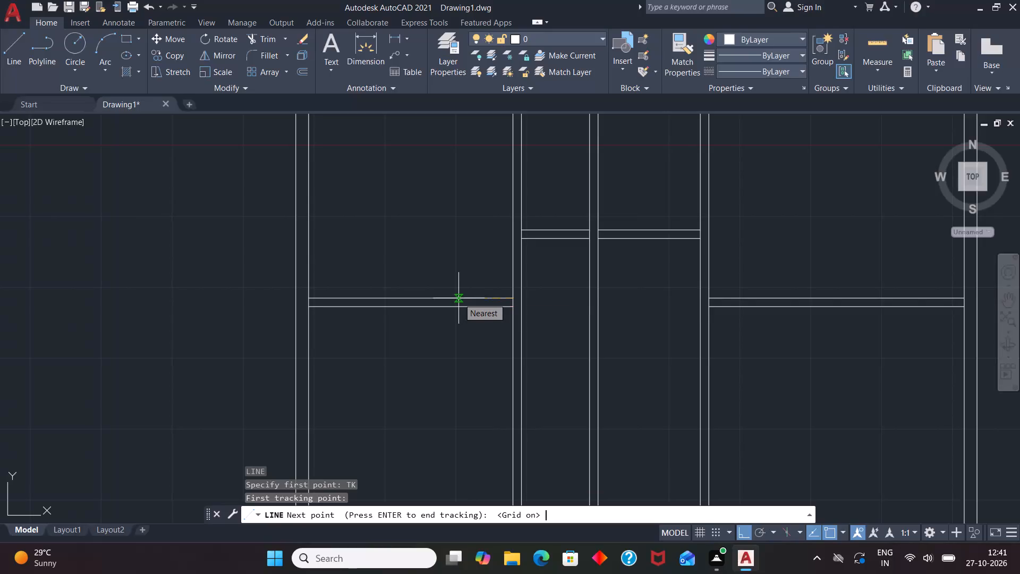
key("3")
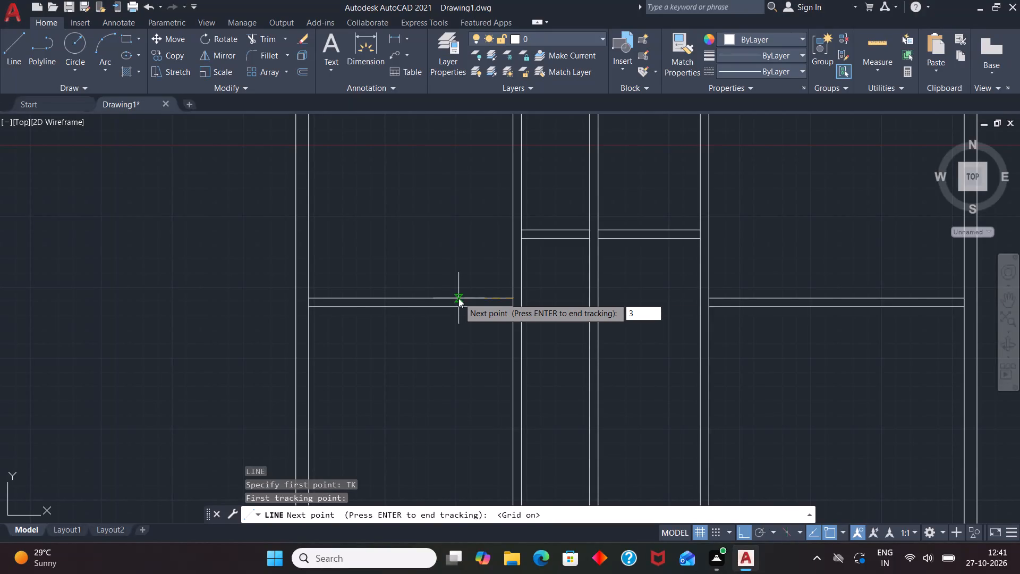
key("apostrophe")
key("Return")
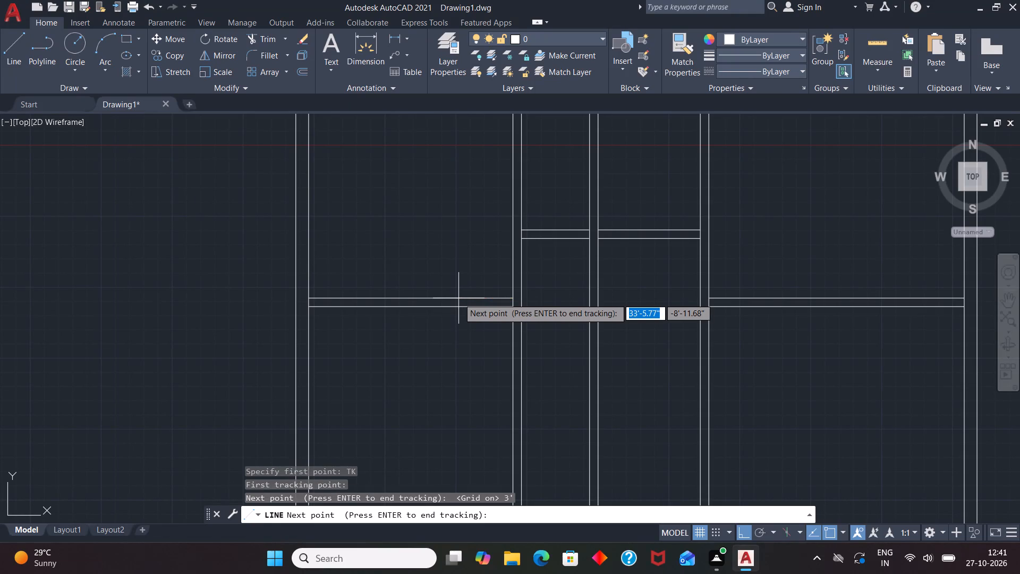
key("Return")
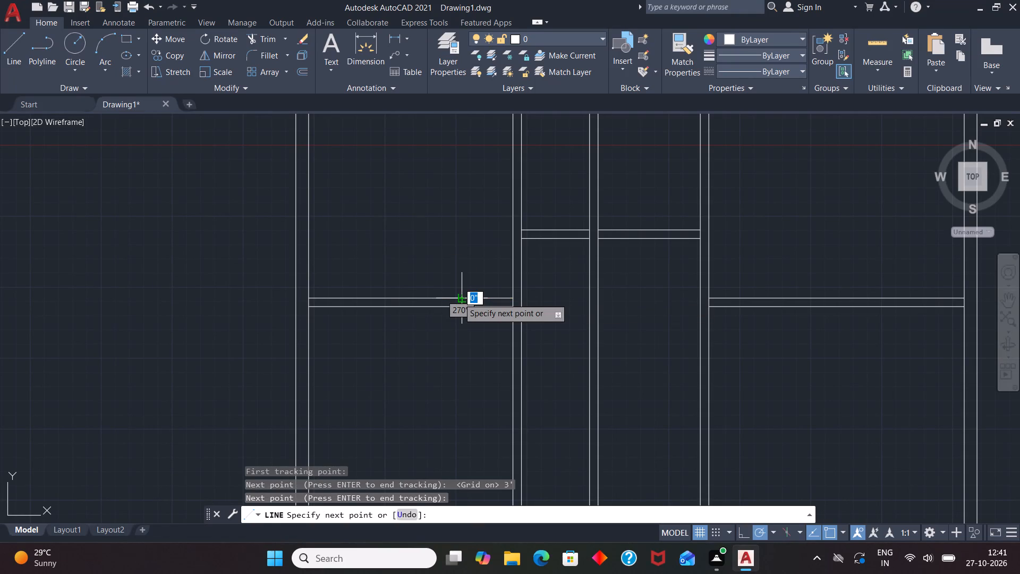
scroll(453, 311, "up", 2)
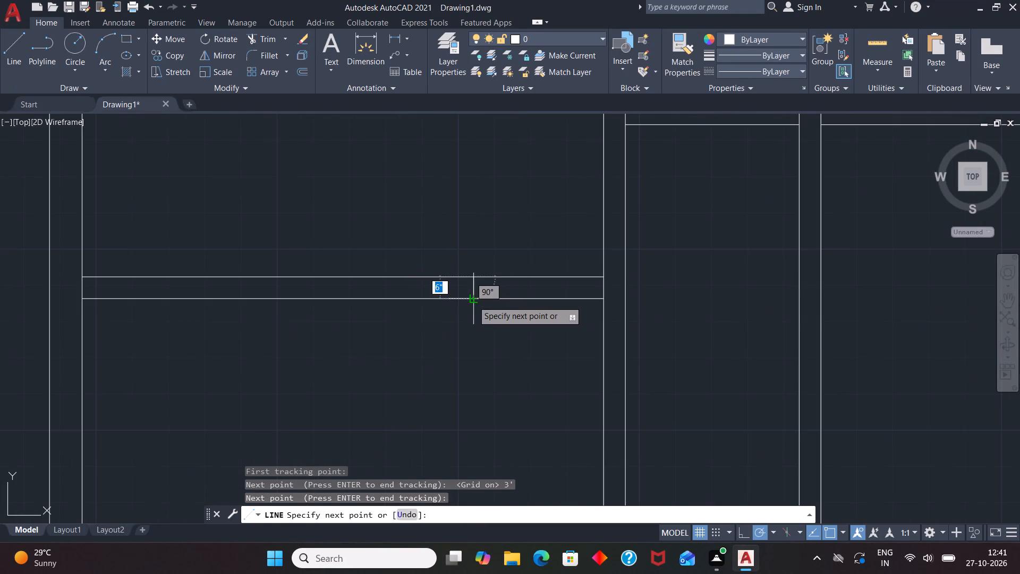
left_click(473, 301)
key("space")
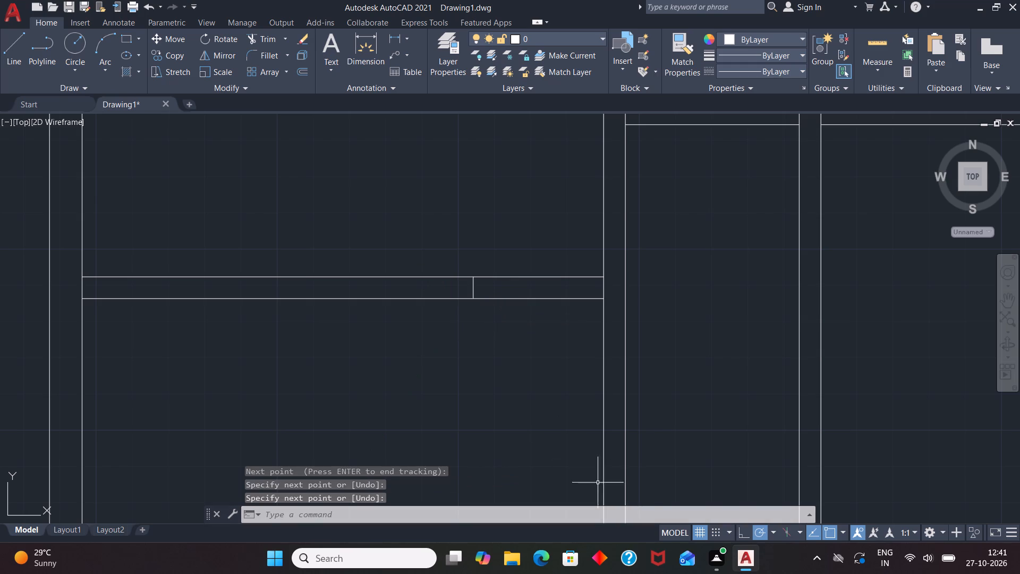
left_click(702, 536)
scroll(417, 347, "down", 2)
scroll(553, 357, "down", 1)
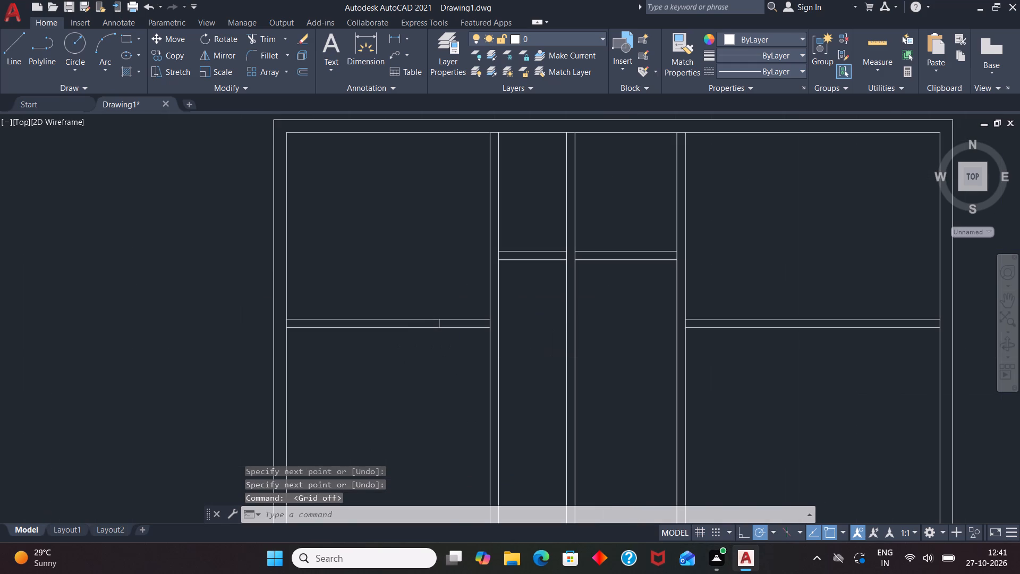
Draw a line across the first vertical partition, in line with the lower face of the leftmost bay's horizontal partition.
scroll(539, 337, "up", 2)
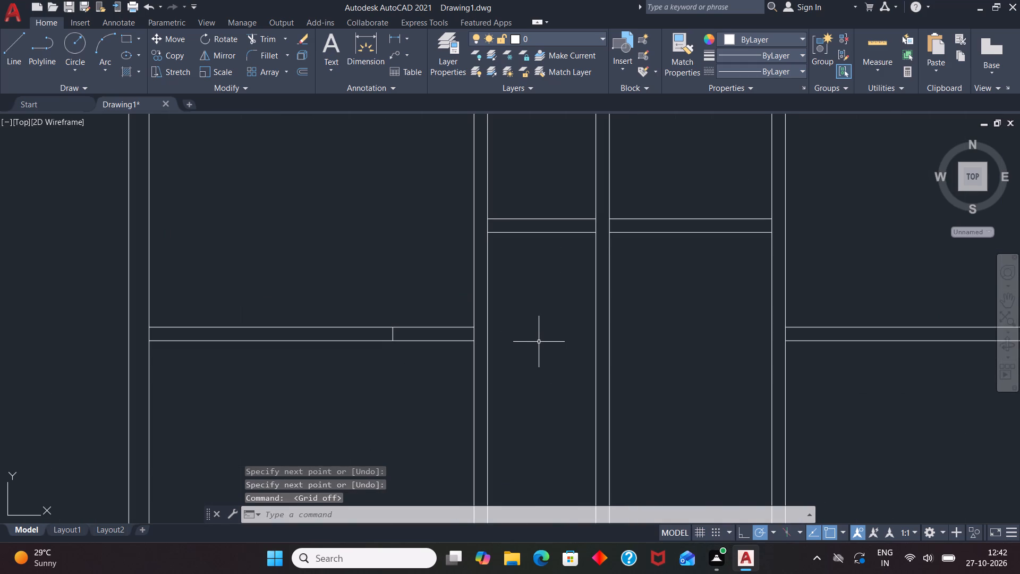
key("l")
key("Return")
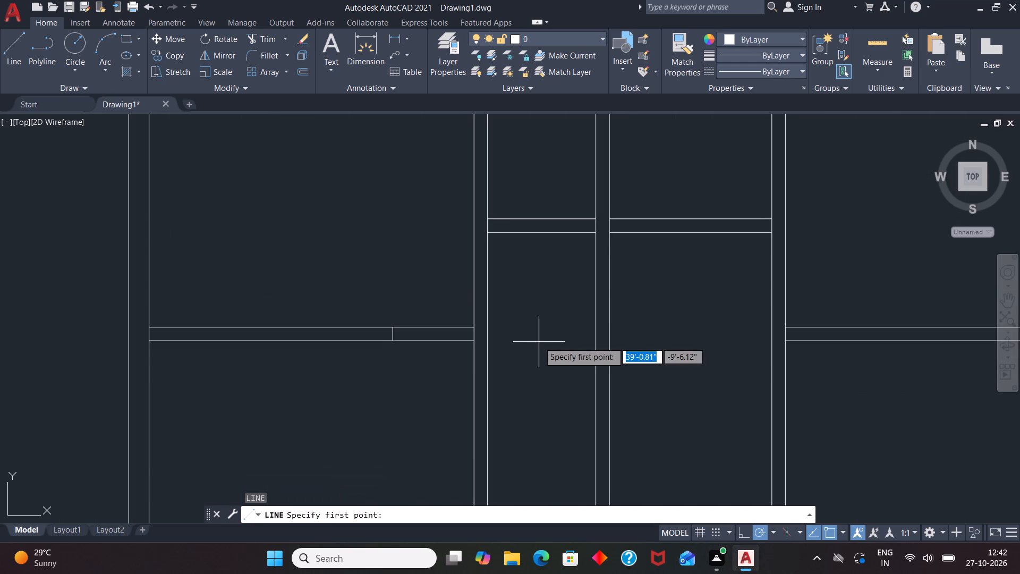
scroll(482, 344, "up", 2)
left_click(459, 338)
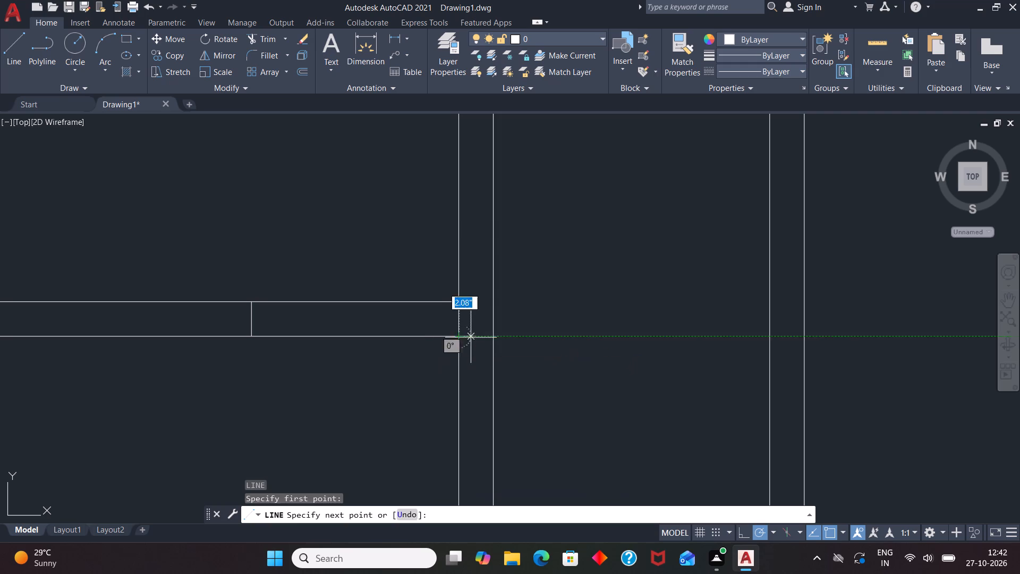
left_click(495, 334)
key("space")
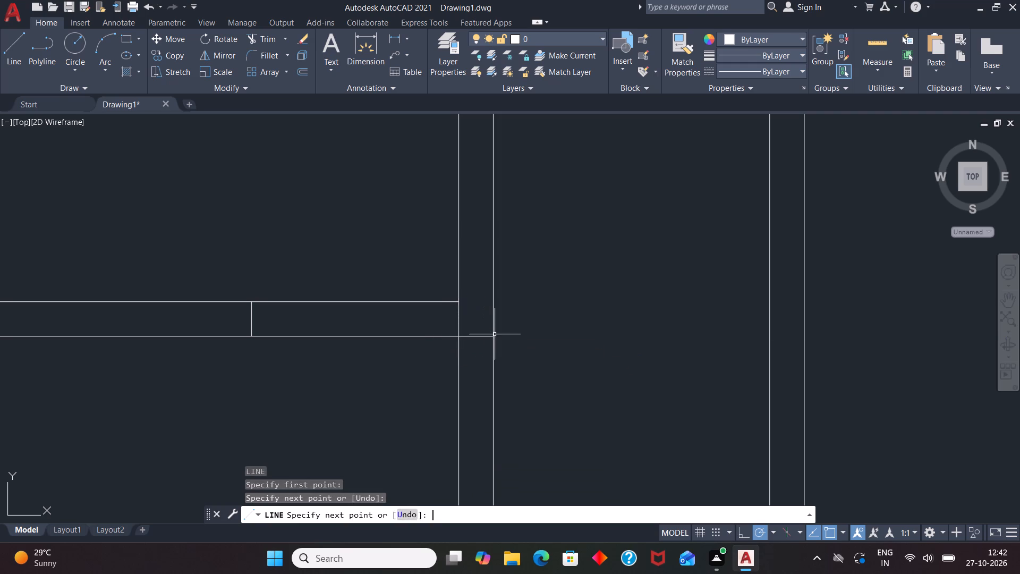
Trim both faces of the leftmost bay's horizontal partition between the cross line and the first vertical partition to open the doorway.
type("TR")
key("Return")
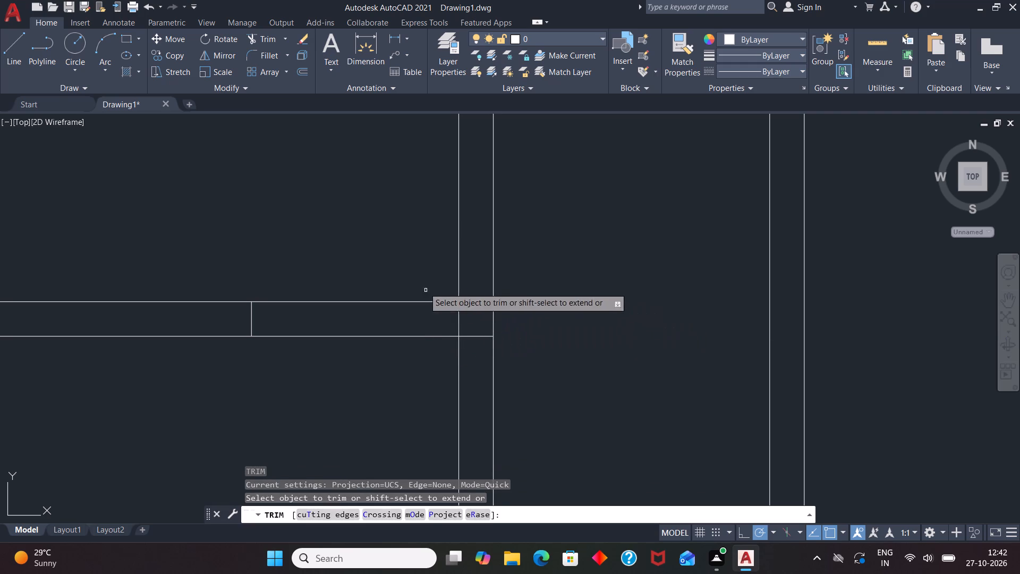
left_click_drag(415, 269, 403, 396)
left_click(402, 393)
key("Escape")
scroll(402, 393, "down", 3)
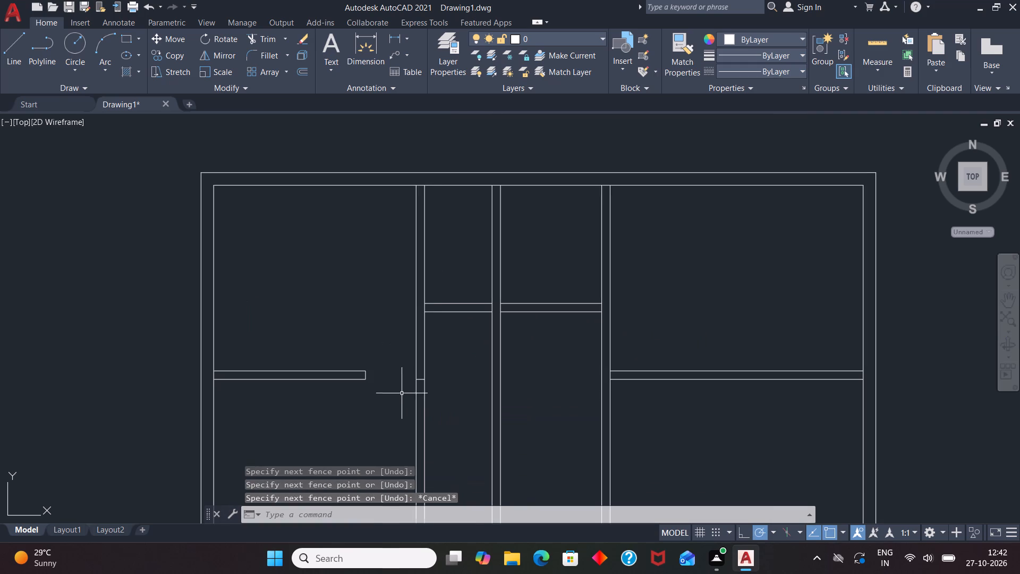
Trim the first partition's right face and the third partition's left face where the two middle bays' horizontal partitions meet them.
scroll(447, 295, "up", 2)
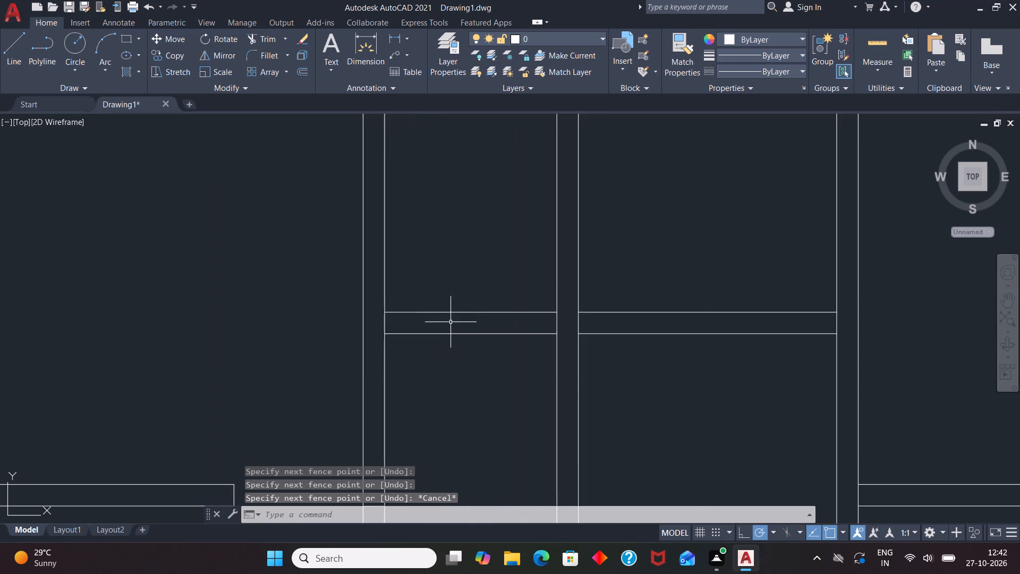
scroll(448, 331, "down", 2)
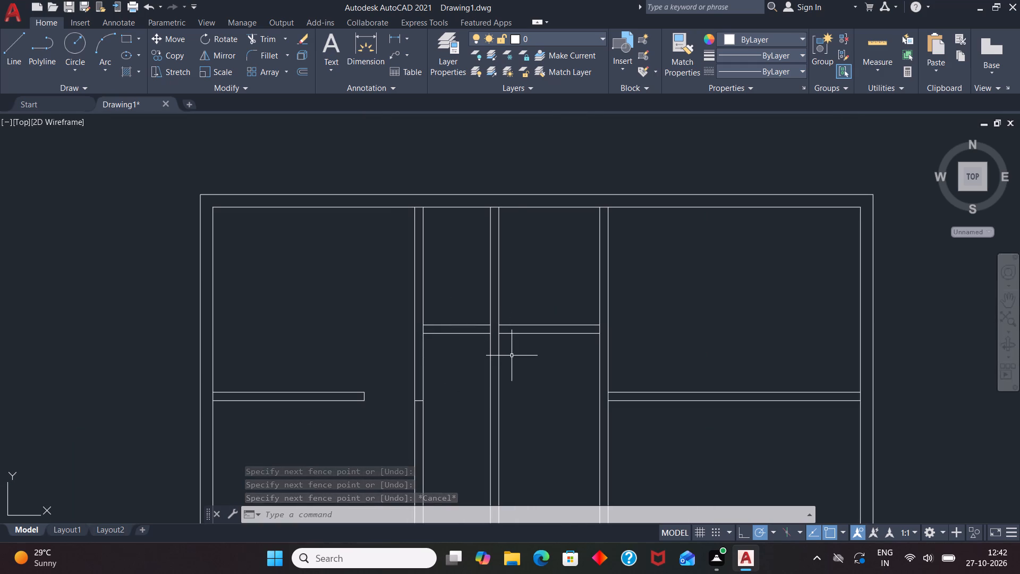
scroll(486, 324, "up", 1)
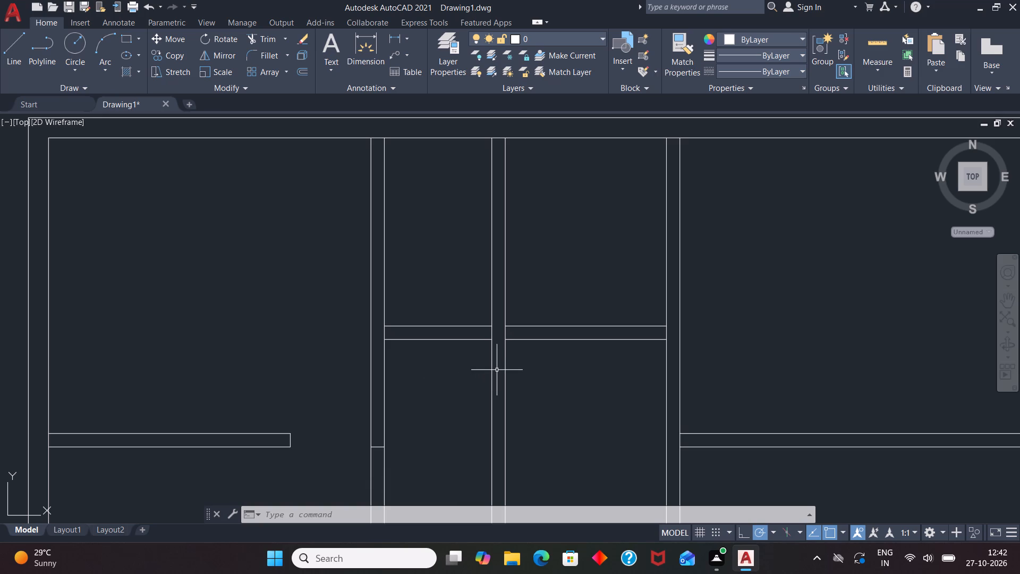
type("TR")
key("Return")
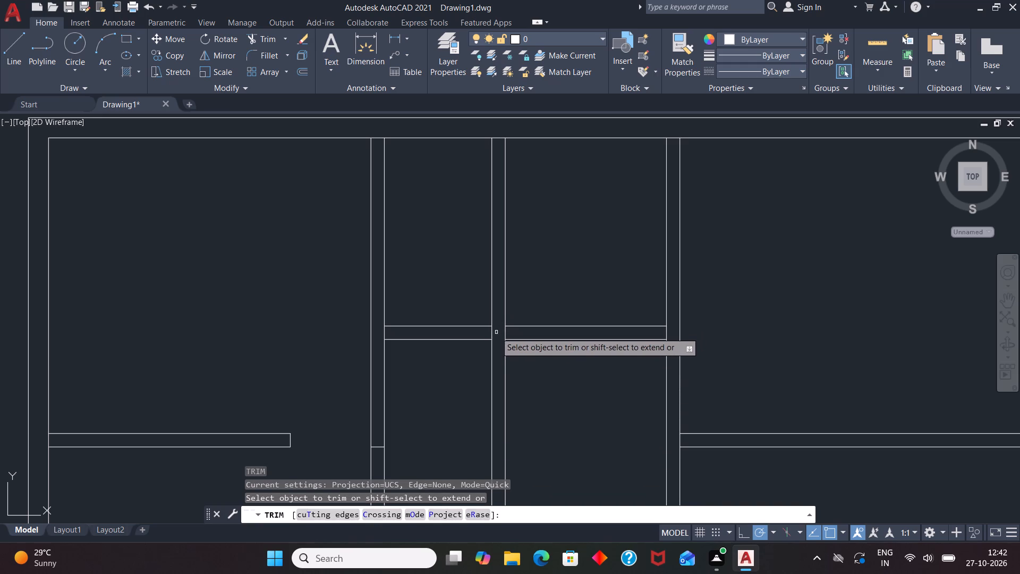
left_click(382, 332)
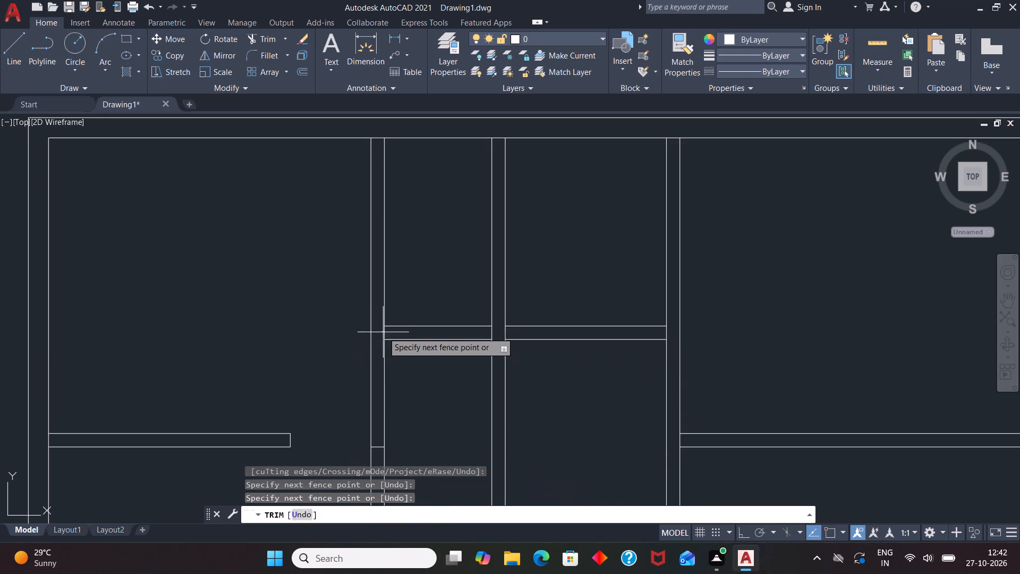
left_click(388, 332)
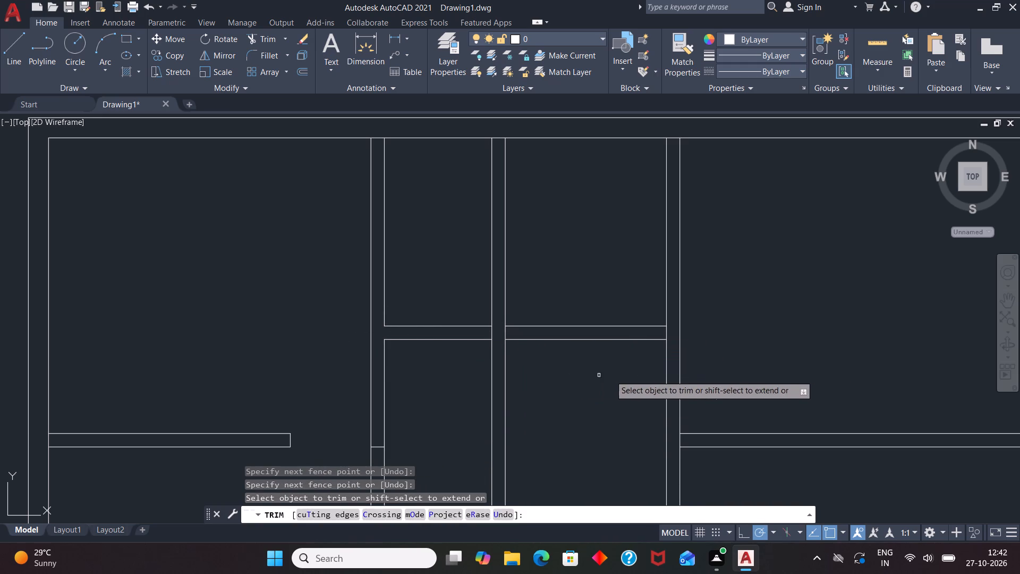
left_click(667, 332)
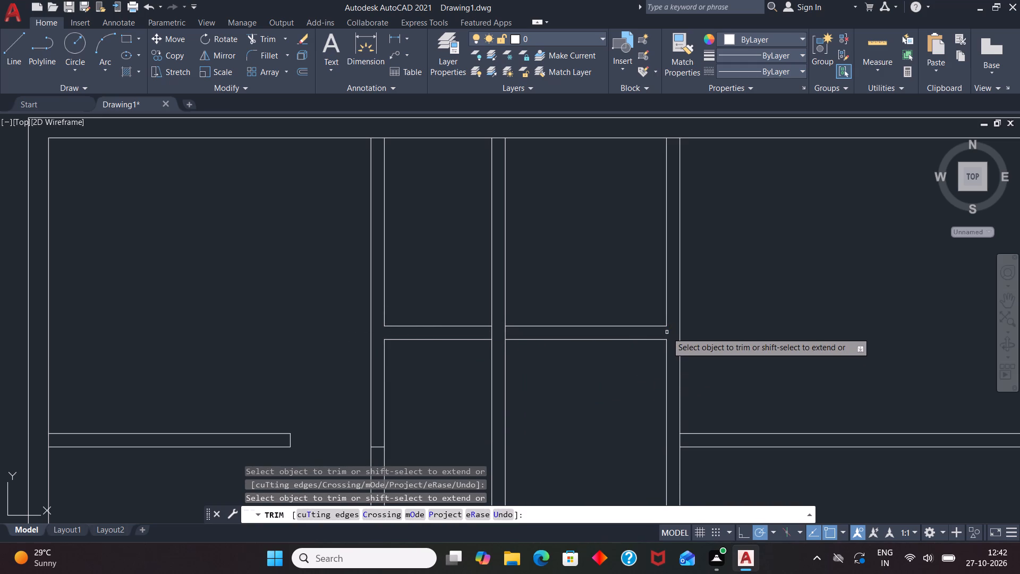
key("Escape")
scroll(615, 423, "down", 1)
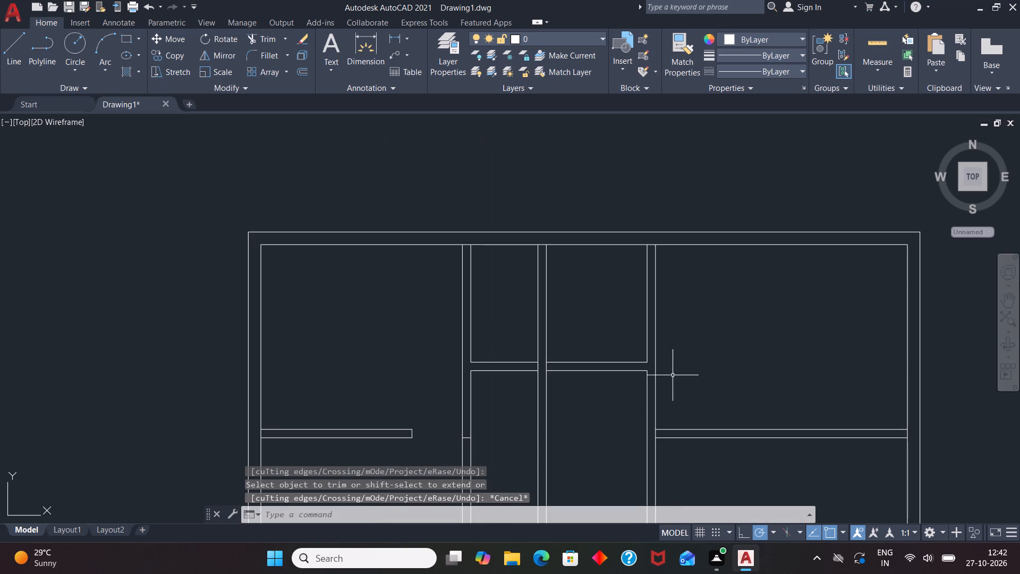
Draw a line across the second vertical partition joining the lower faces of the two middle bays' horizontal partitions.
scroll(684, 378, "up", 1)
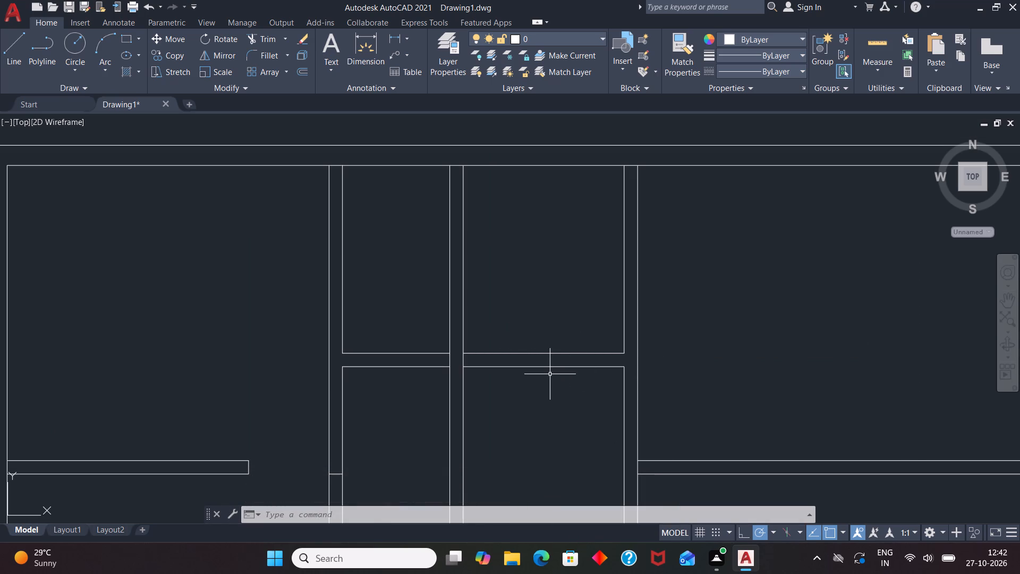
key("l")
key("Return")
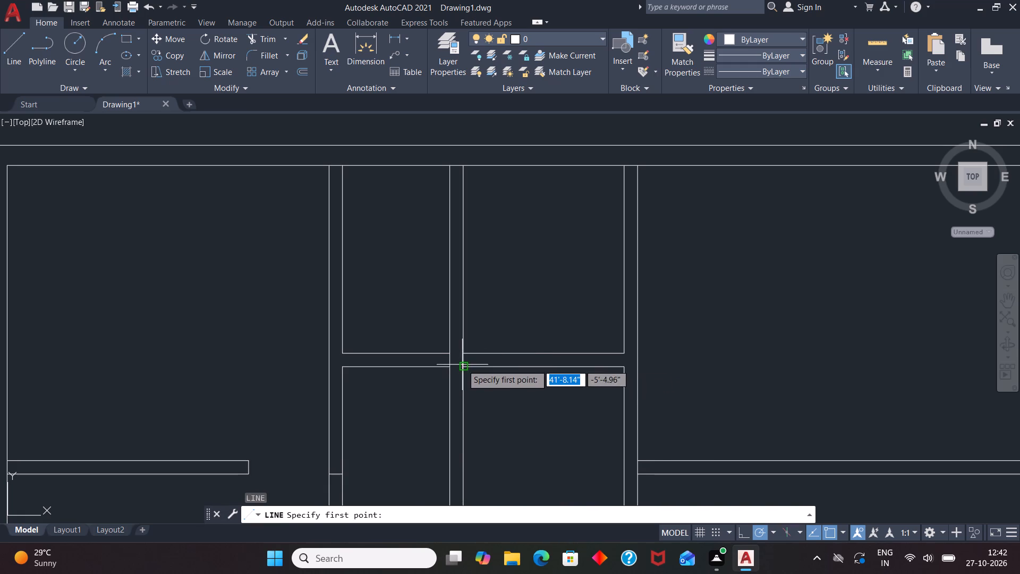
left_click(463, 365)
left_click(450, 365)
key("space")
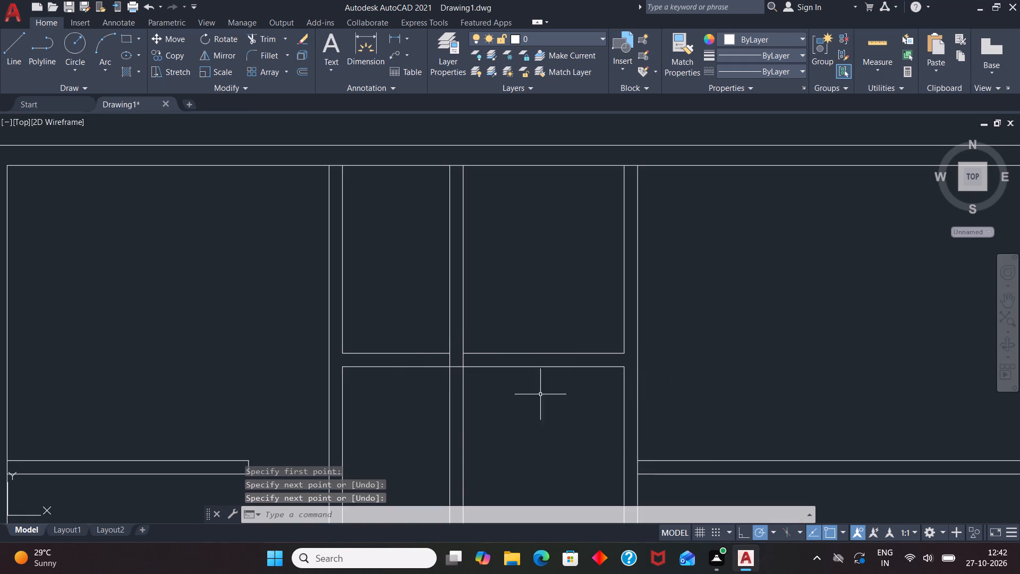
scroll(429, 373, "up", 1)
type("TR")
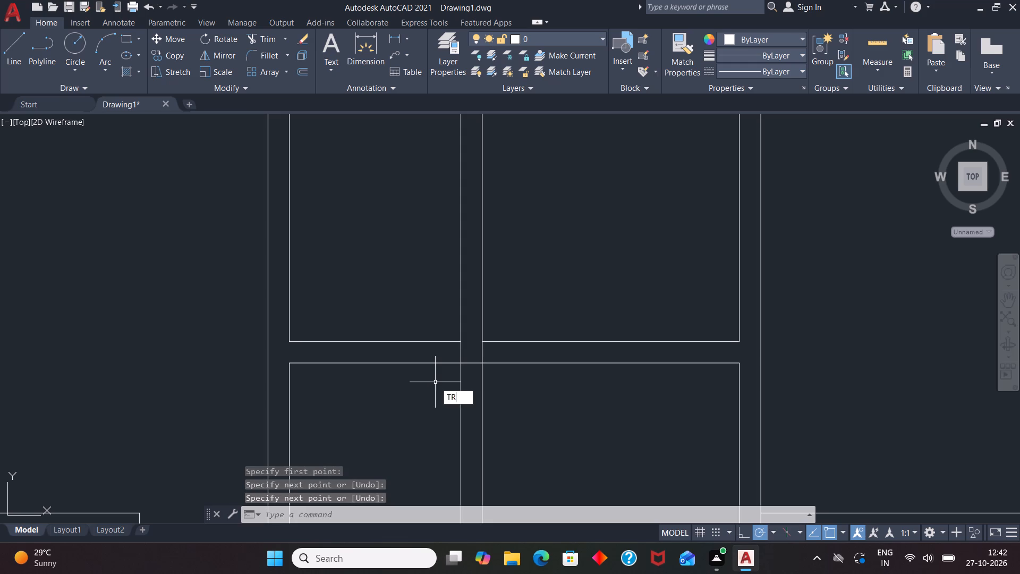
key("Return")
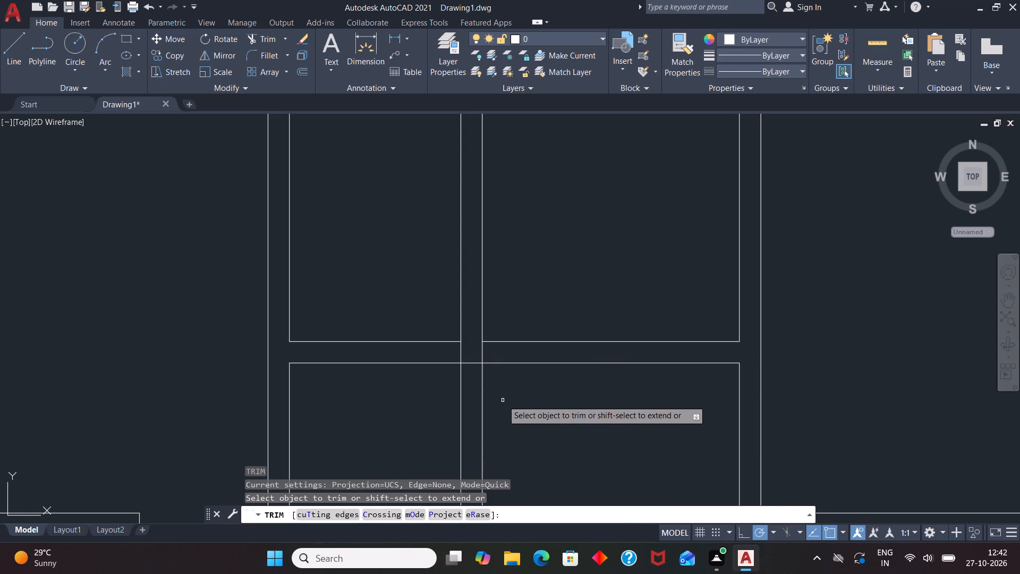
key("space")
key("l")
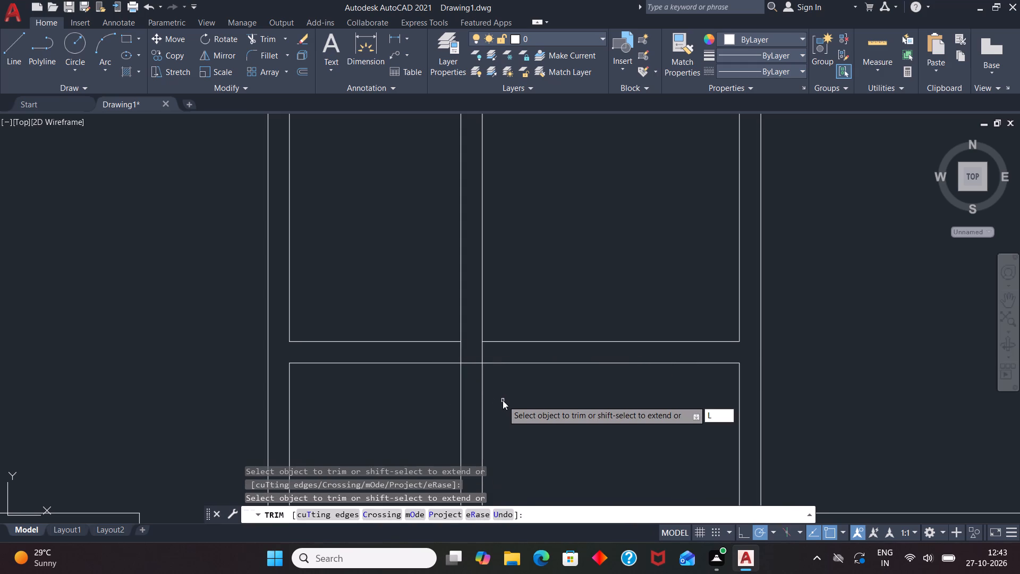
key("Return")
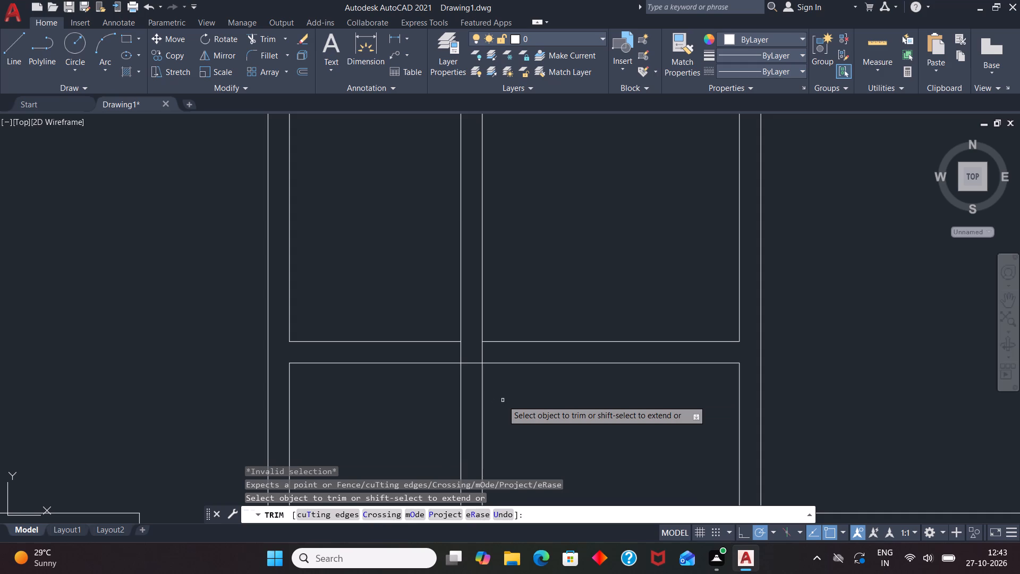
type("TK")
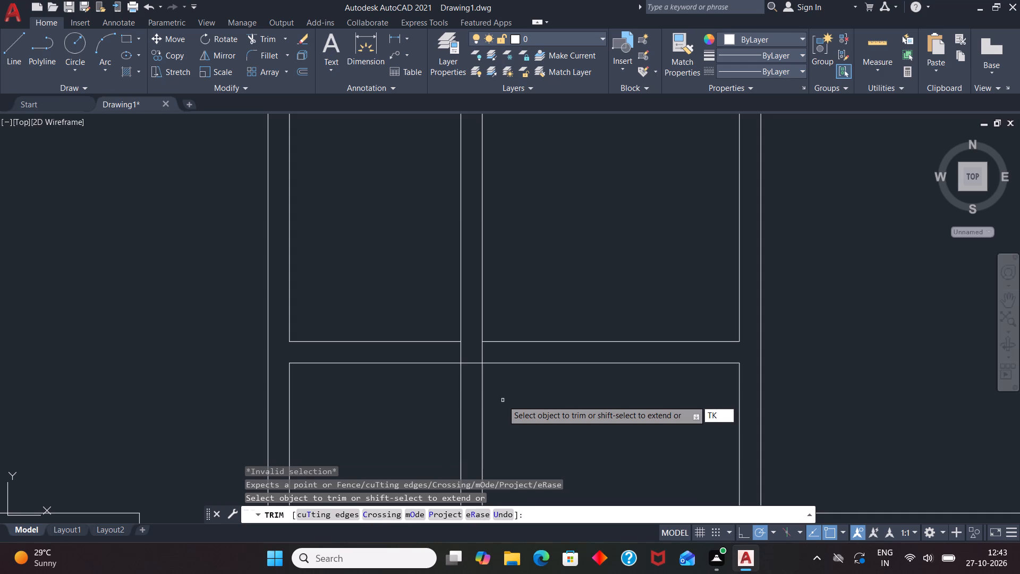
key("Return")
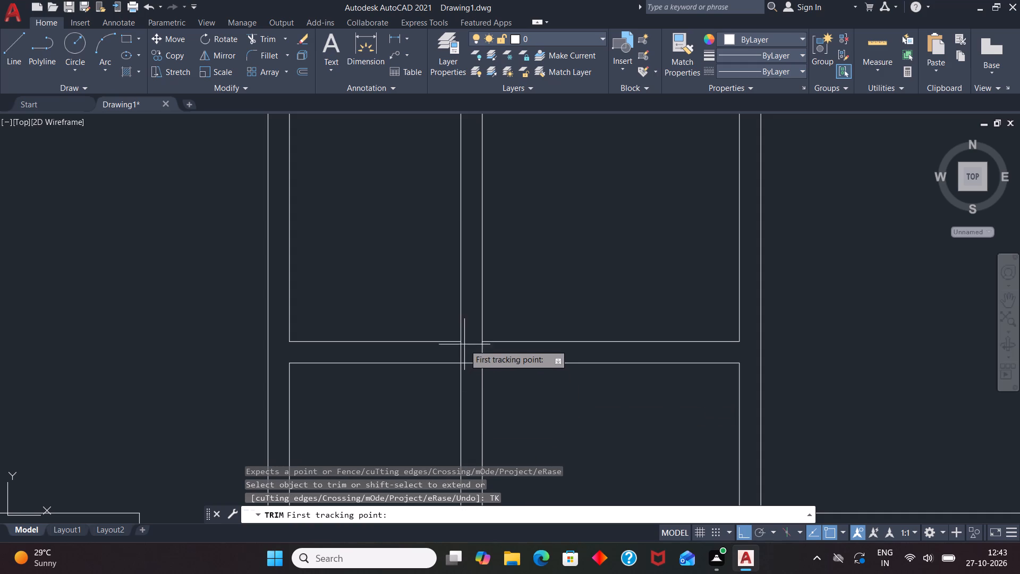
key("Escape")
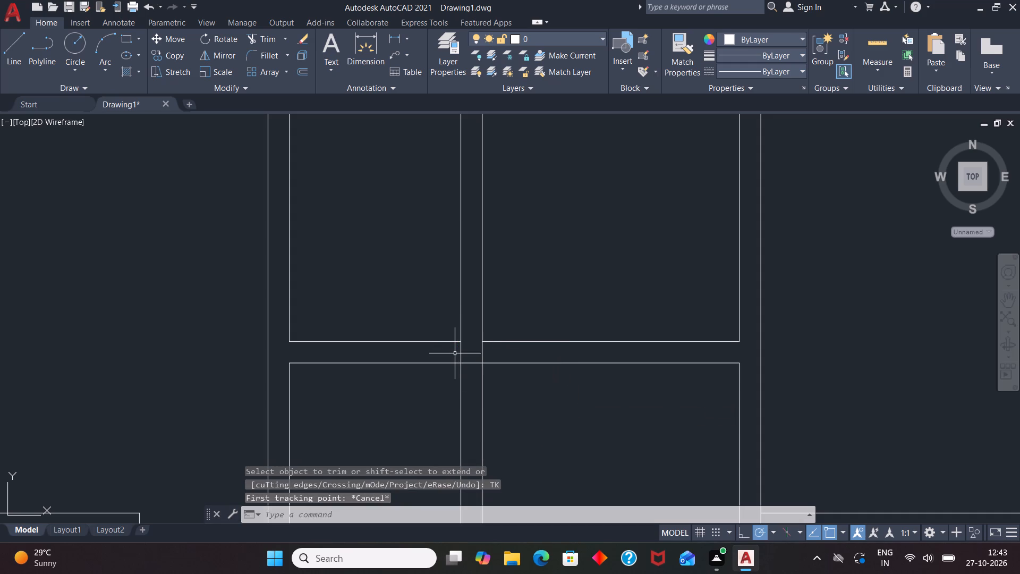
Draw a line across the horizontal partition between the first and second partitions, tracked 2'6" left of the second partition's left face.
key("l")
key("Return")
type("TK")
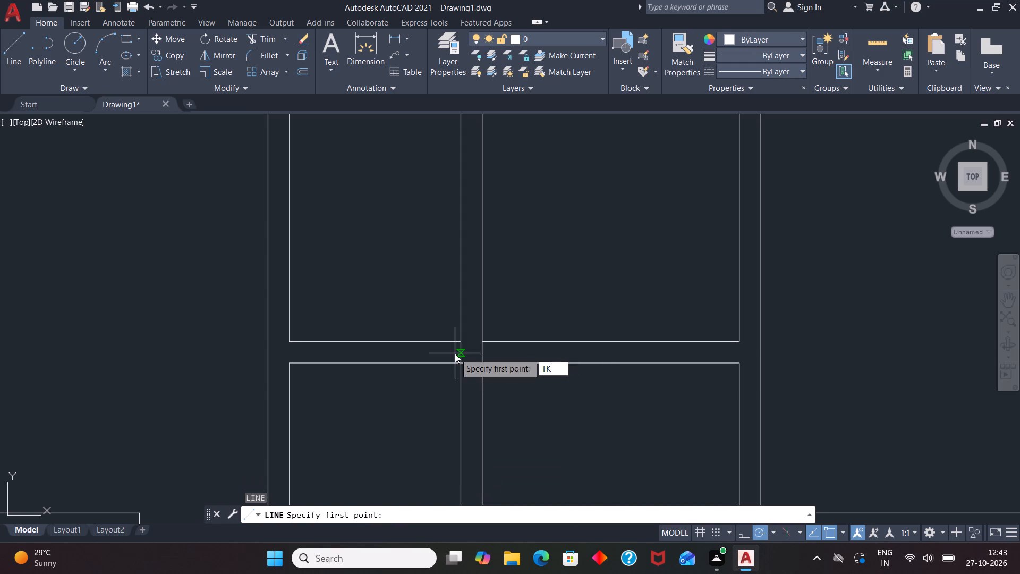
key("Return")
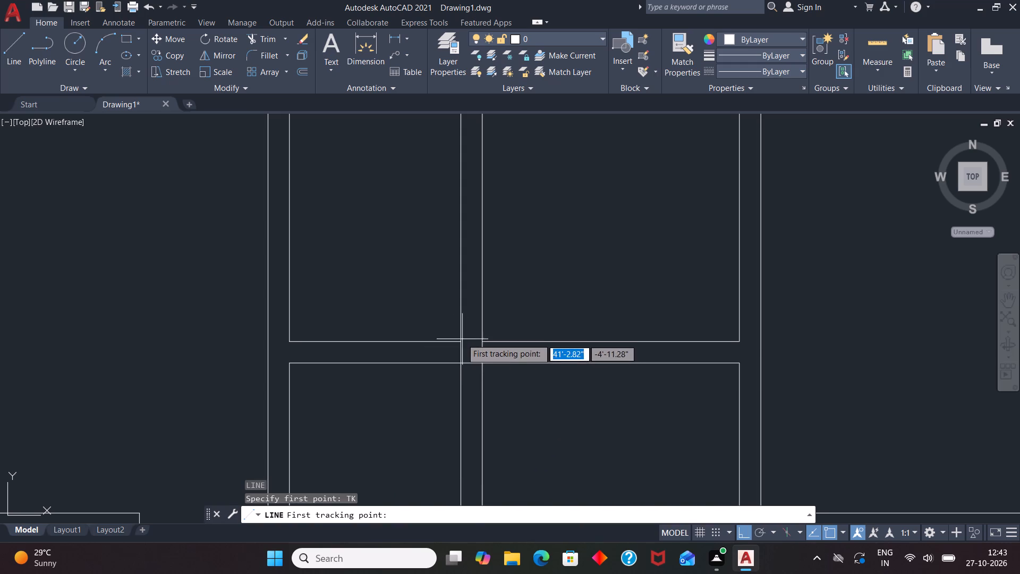
left_click(461, 338)
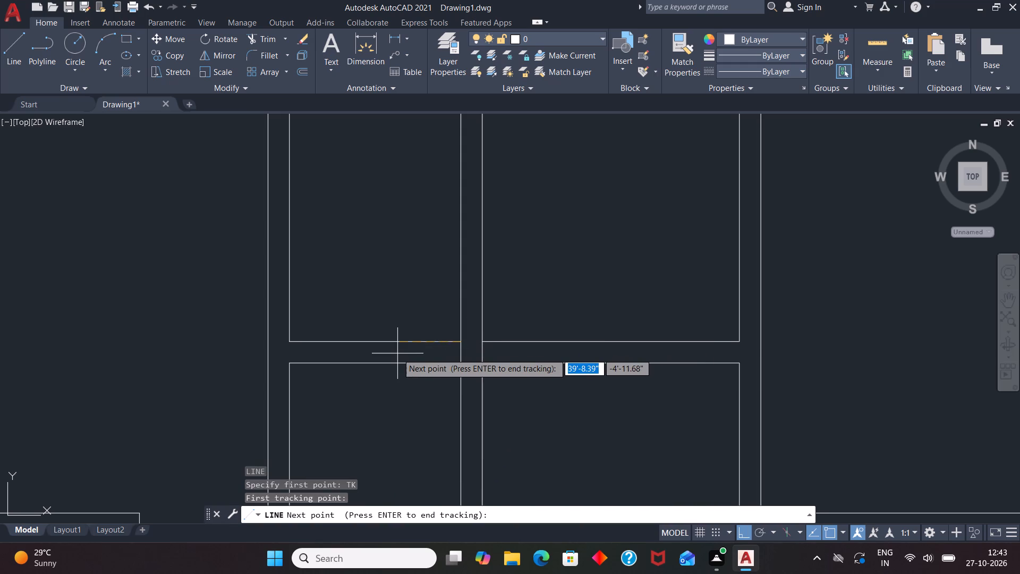
key("2")
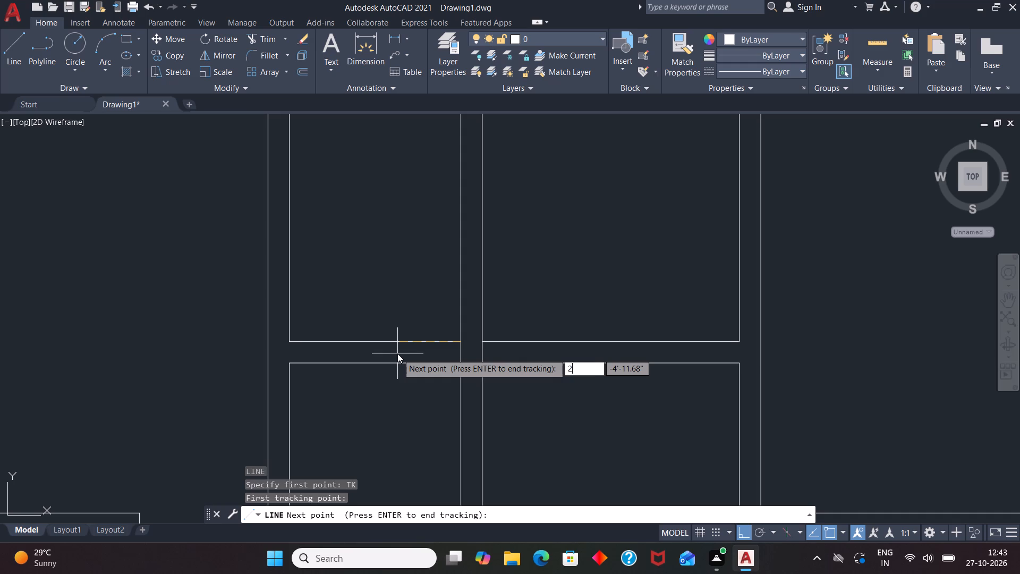
type("'6")
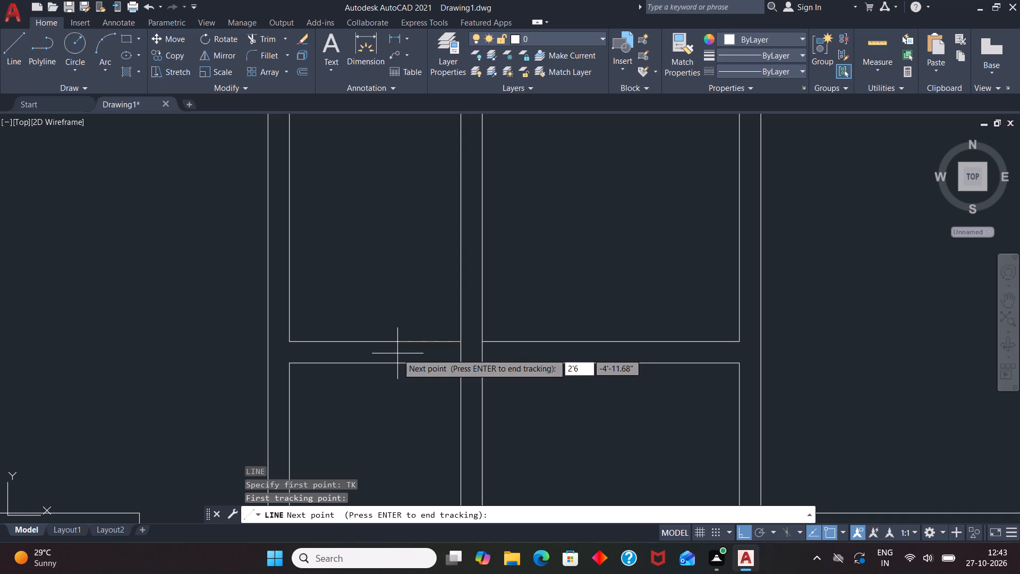
key("shift+quotedbl")
key("Return")
key("Return")
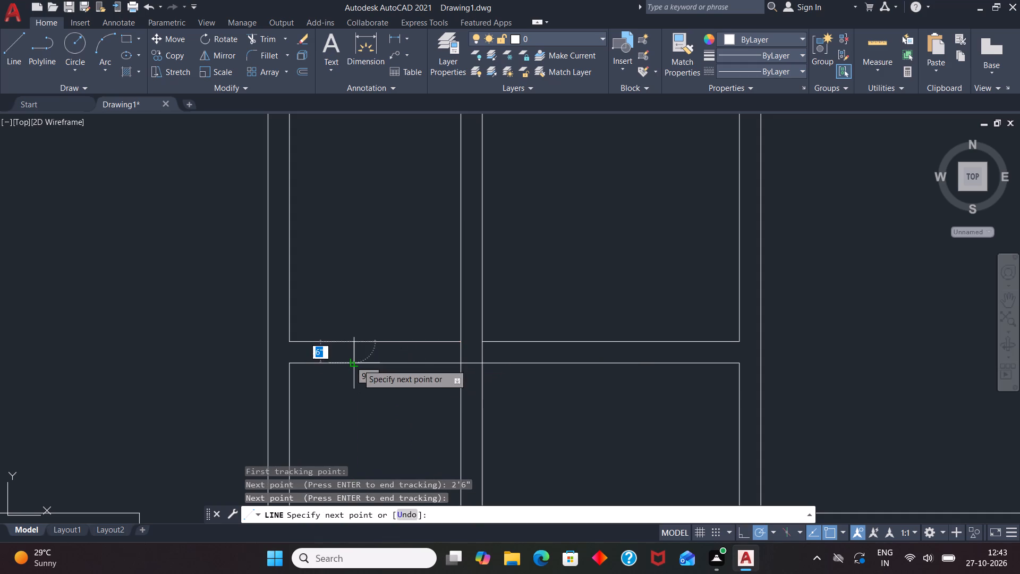
left_click(358, 364)
key("space")
Trim both faces of the horizontal partition between the cross line and the second vertical partition to open the doorway.
type("TR")
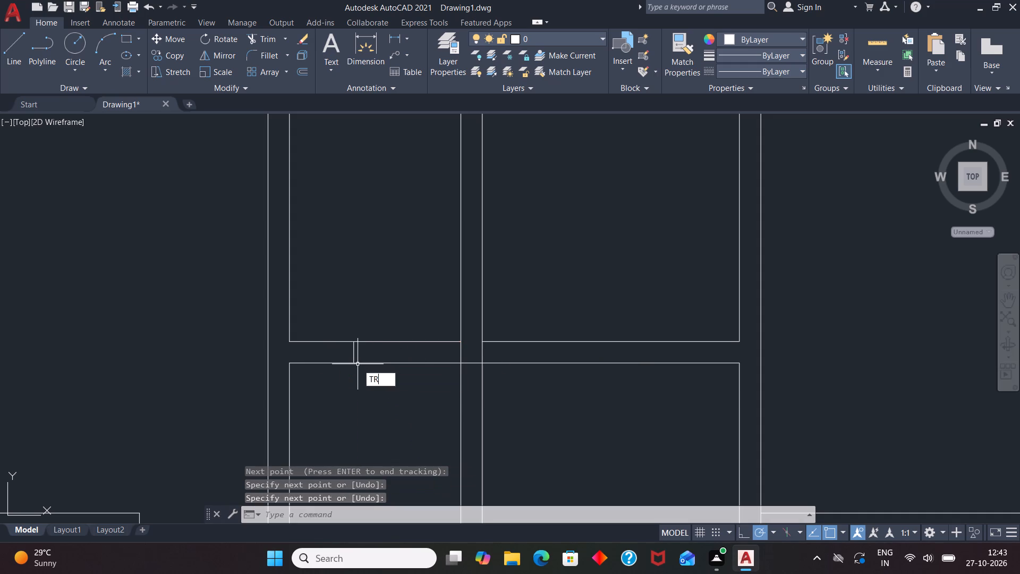
key("Return")
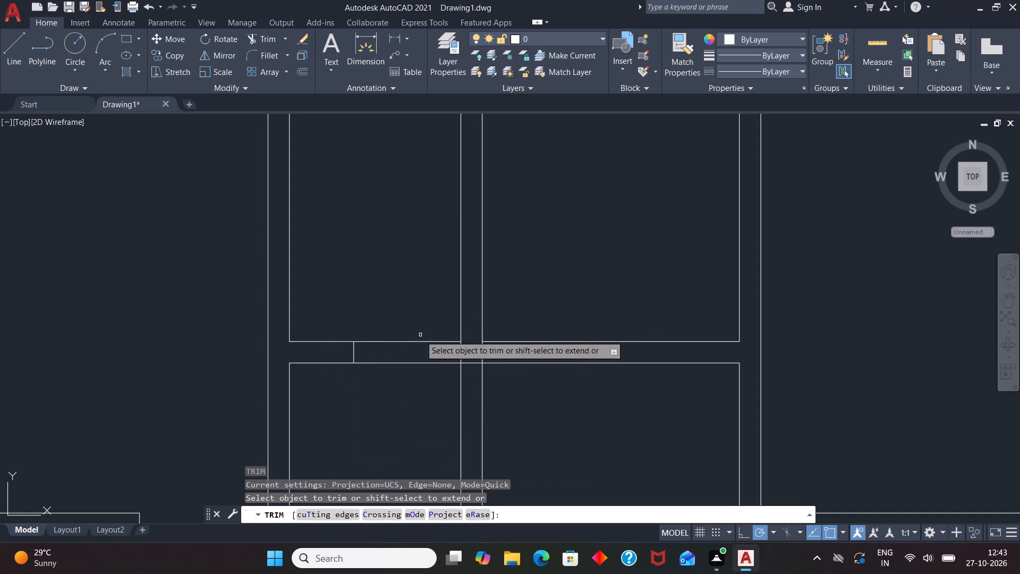
left_click_drag(420, 322, 417, 395)
left_click(417, 395)
key("Escape")
scroll(413, 393, "down", 2)
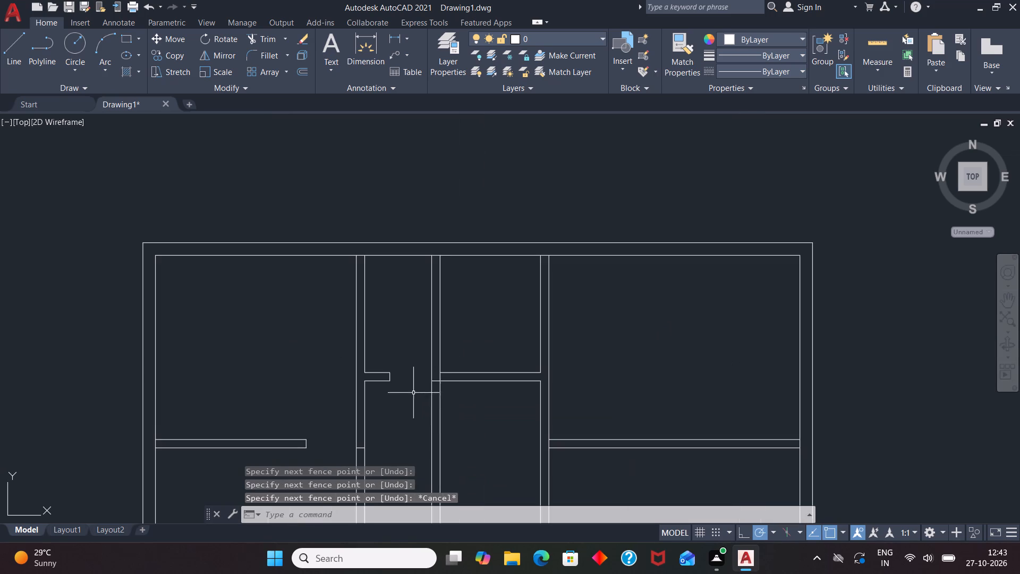
Draw a line across the horizontal partition between the second and third partitions, tracked 3' right of the second partition's right face.
scroll(467, 408, "up", 1)
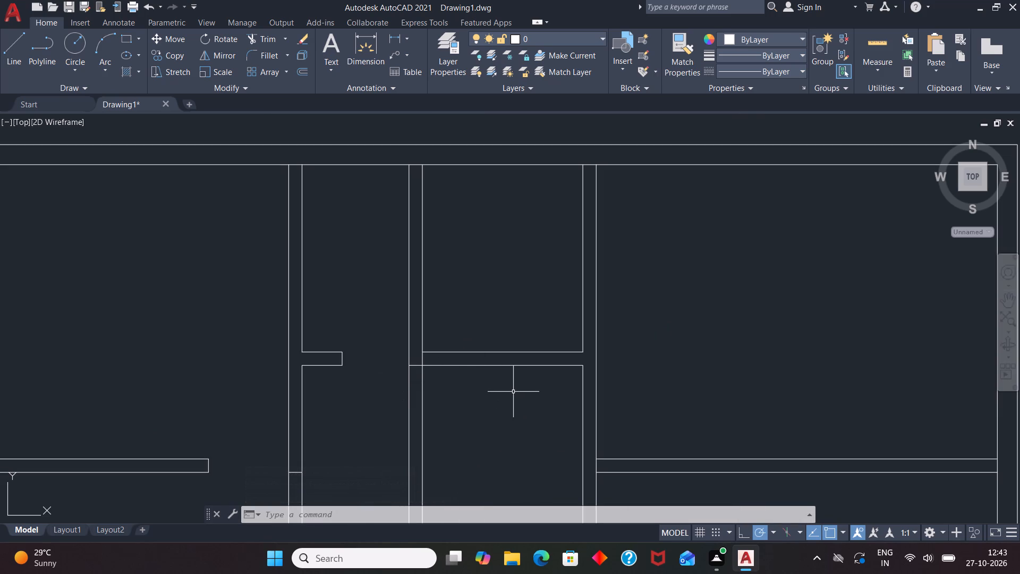
scroll(393, 376, "up", 1)
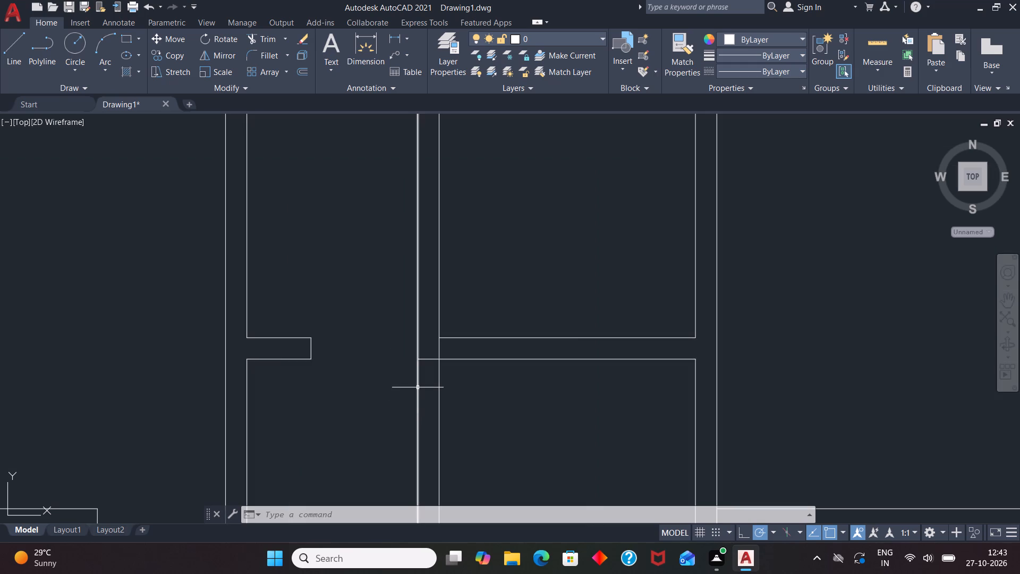
key("l")
key("Return")
type("TK")
key("Return")
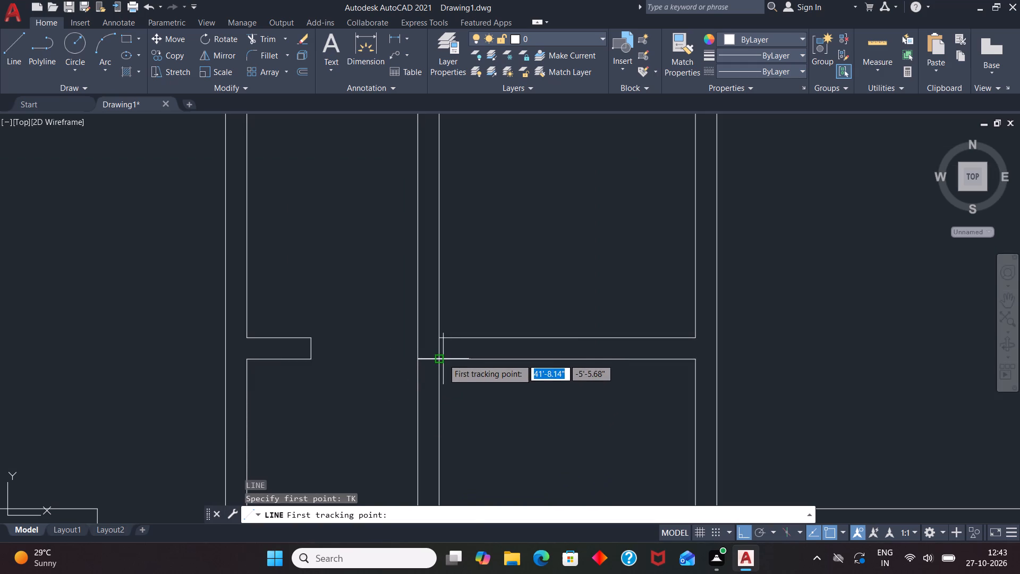
left_click(443, 359)
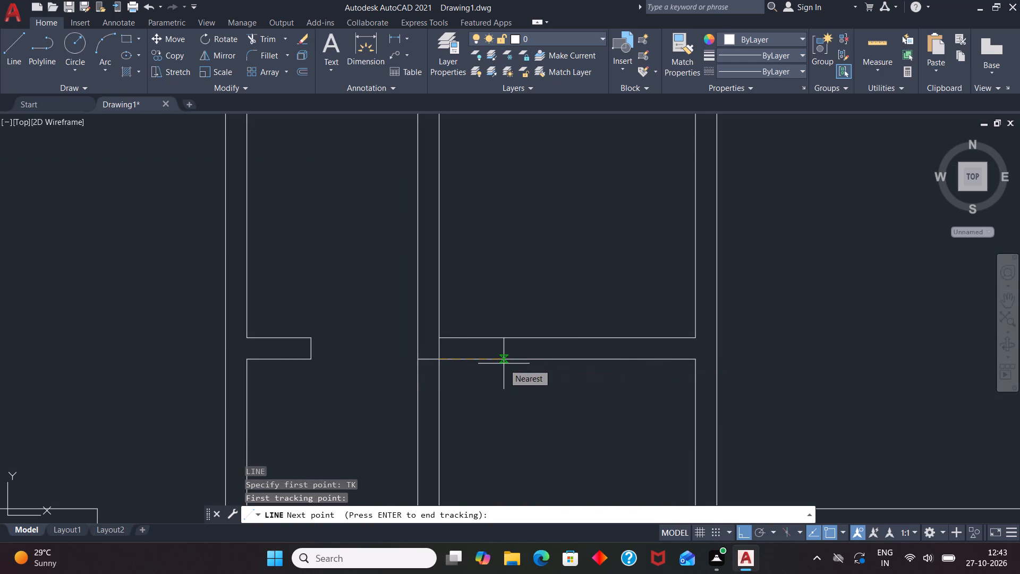
type("3'")
key("Return")
key("Return")
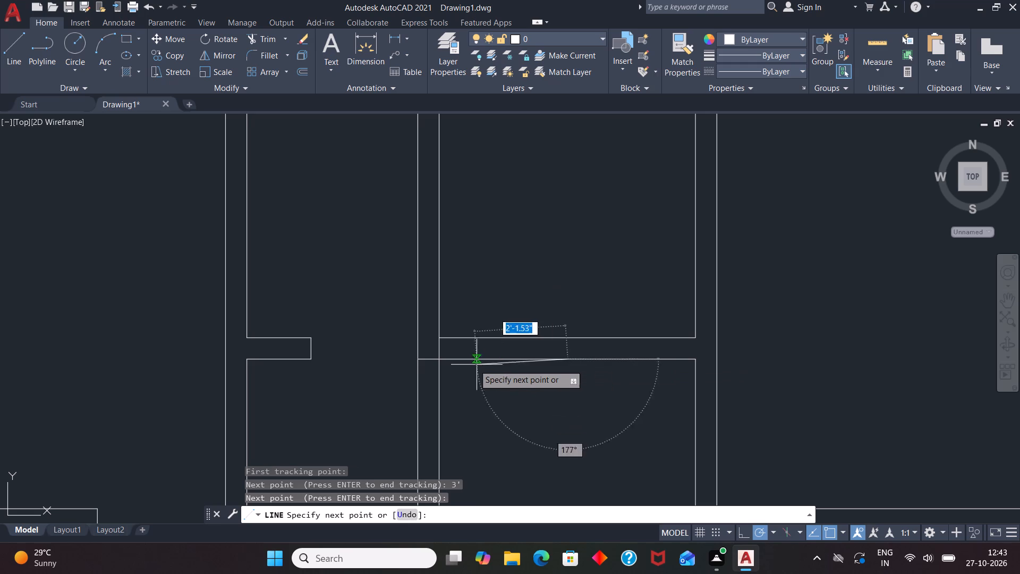
scroll(562, 345, "up", 2)
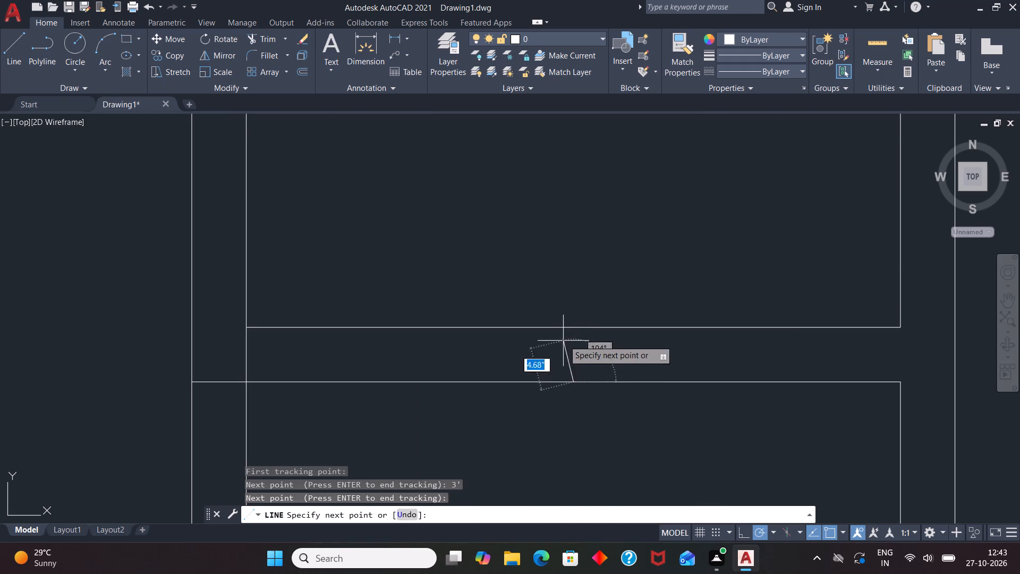
left_click(577, 324)
key("space")
Trim both faces of that horizontal partition between the second vertical partition and the new cross line to open the doorway.
type("TR")
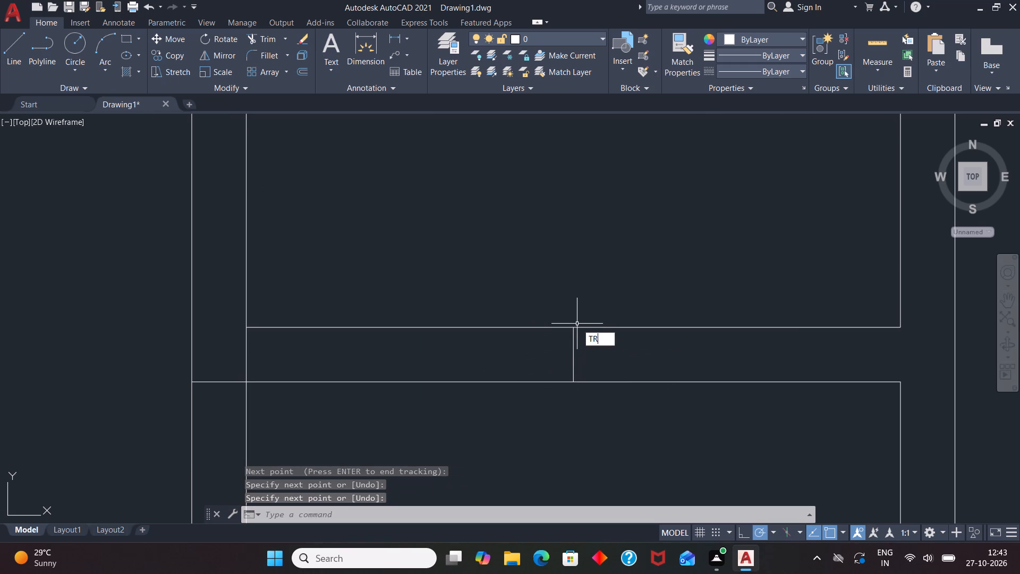
key("Return")
left_click_drag(509, 278, 499, 448)
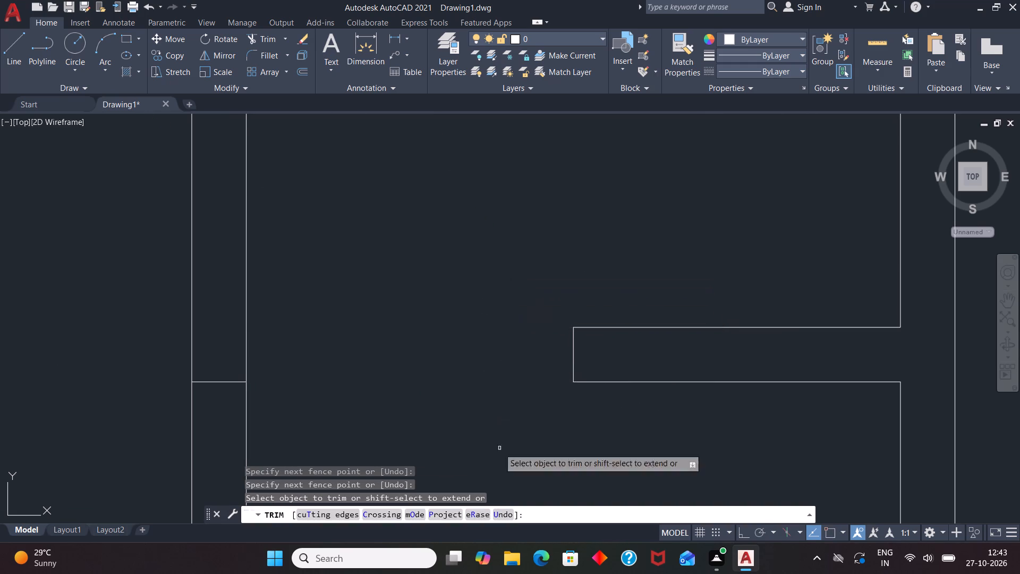
Trim the top exterior wall's inner face where the third, second and first vertical partitions meet it.
scroll(496, 334, "down", 3)
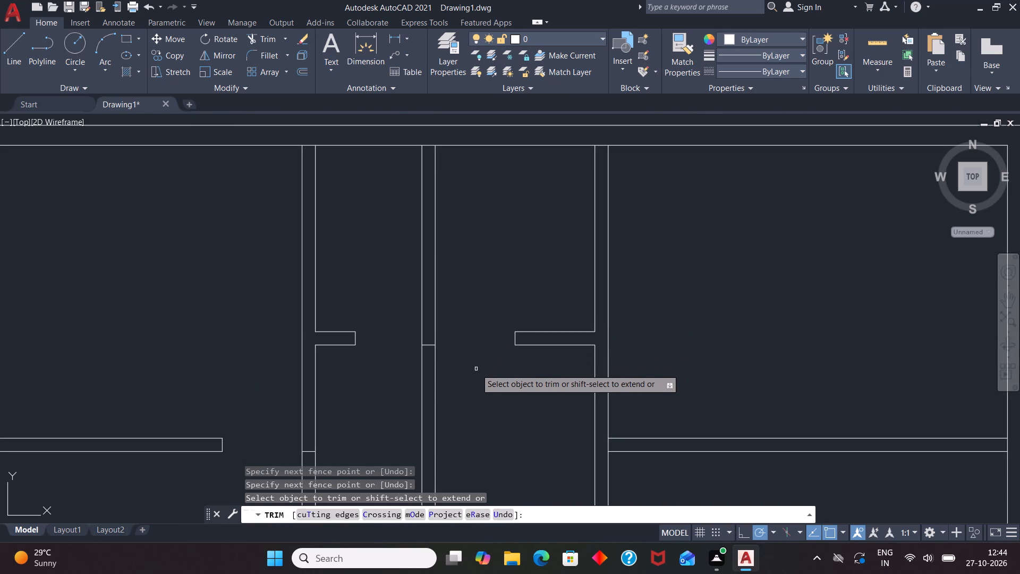
scroll(477, 375, "down", 1)
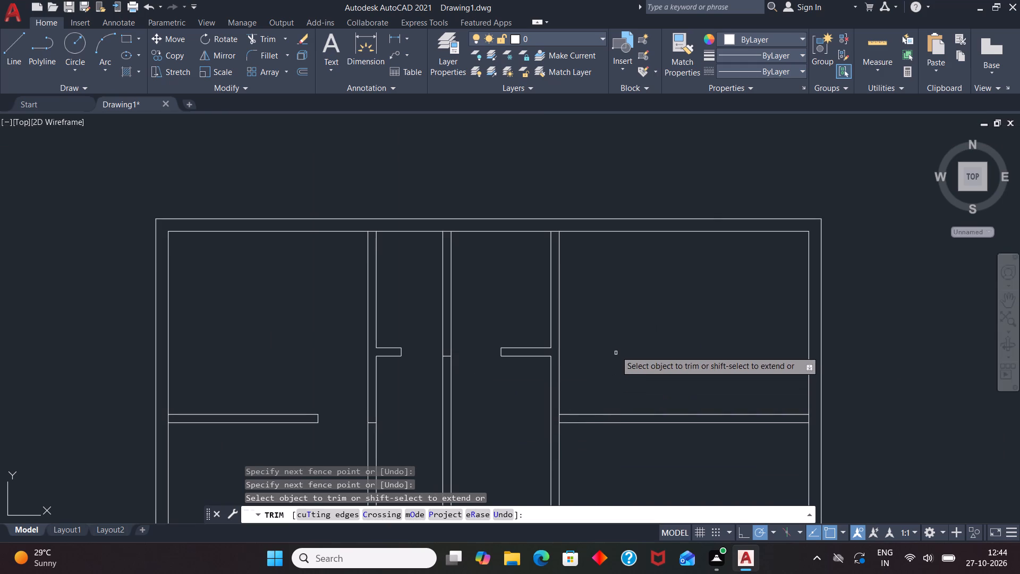
scroll(615, 335, "down", 1)
scroll(578, 266, "up", 1)
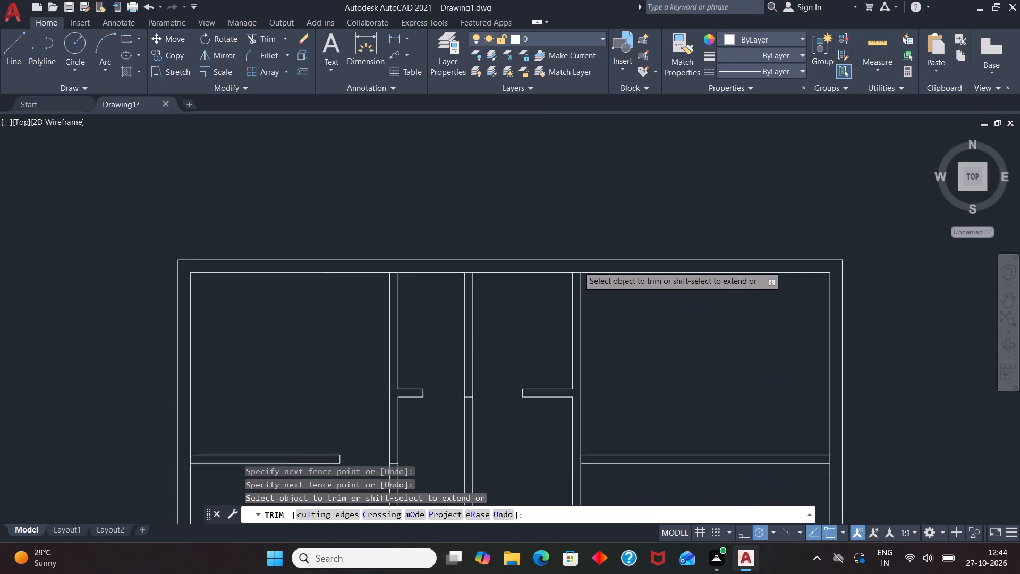
scroll(578, 266, "up", 1)
left_click(577, 277)
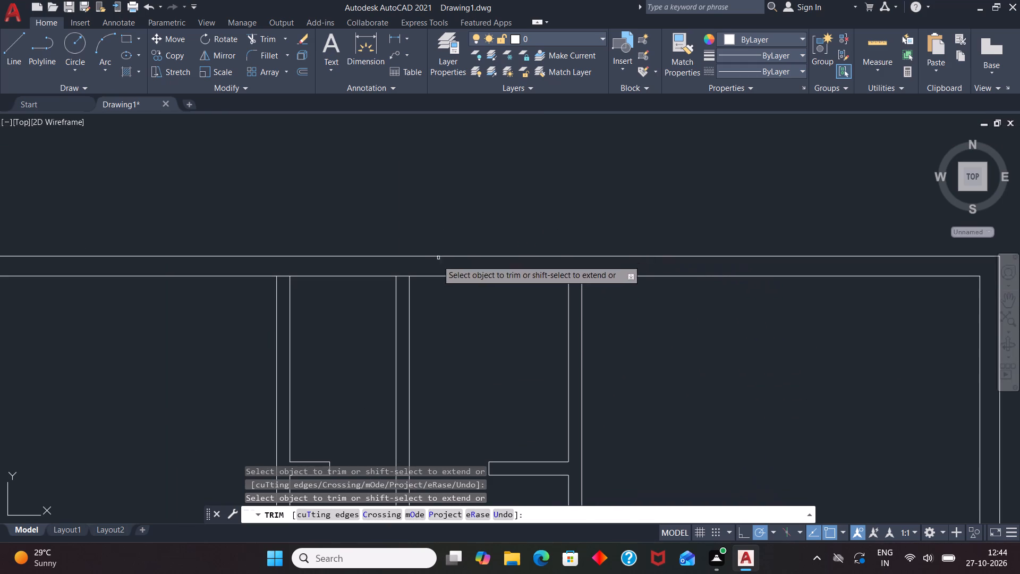
left_click(403, 276)
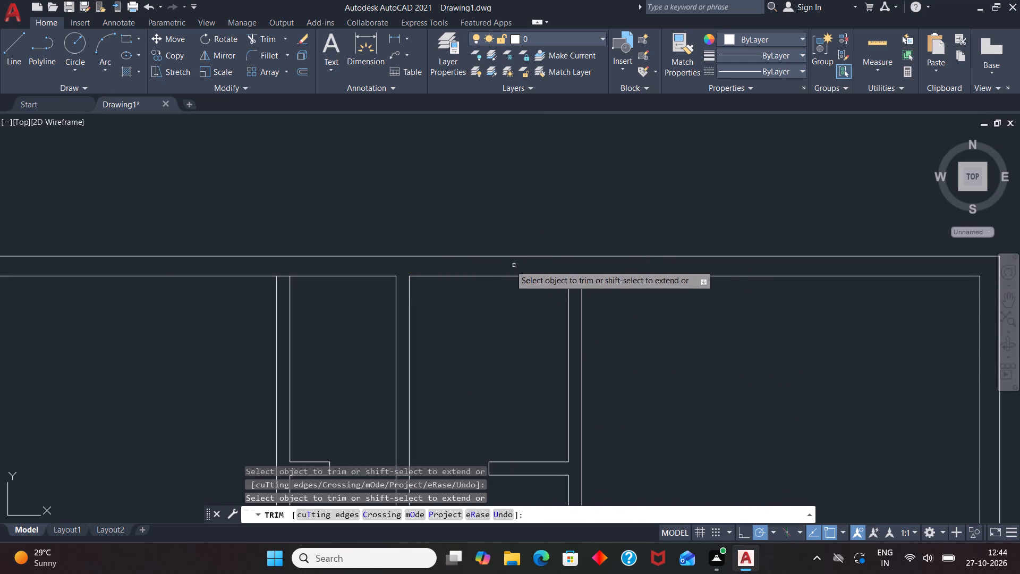
left_click(280, 277)
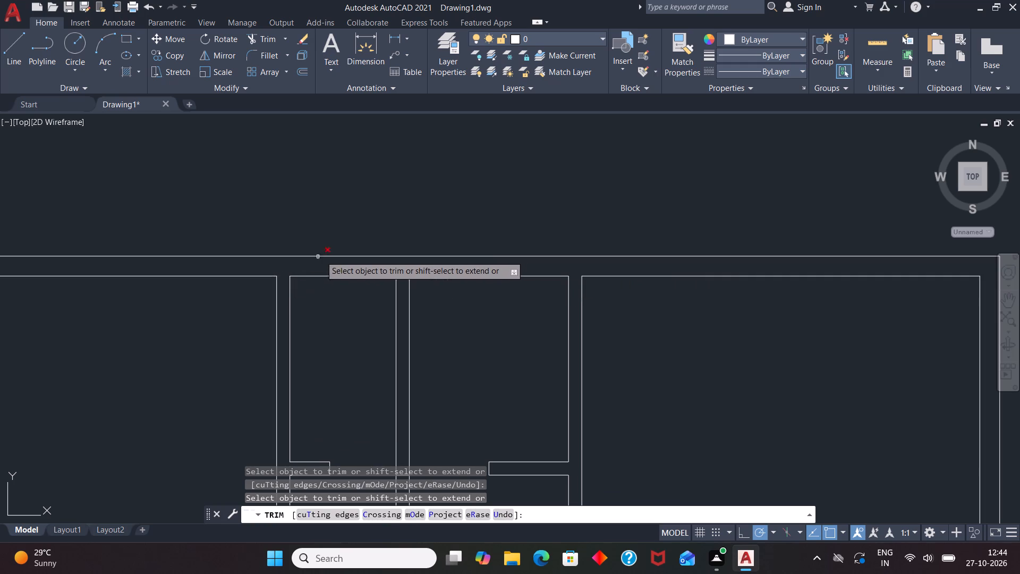
key("Escape")
Draw a line across the third vertical partition in line with the lower face of the rightmost bay's horizontal partition.
scroll(528, 263, "down", 3)
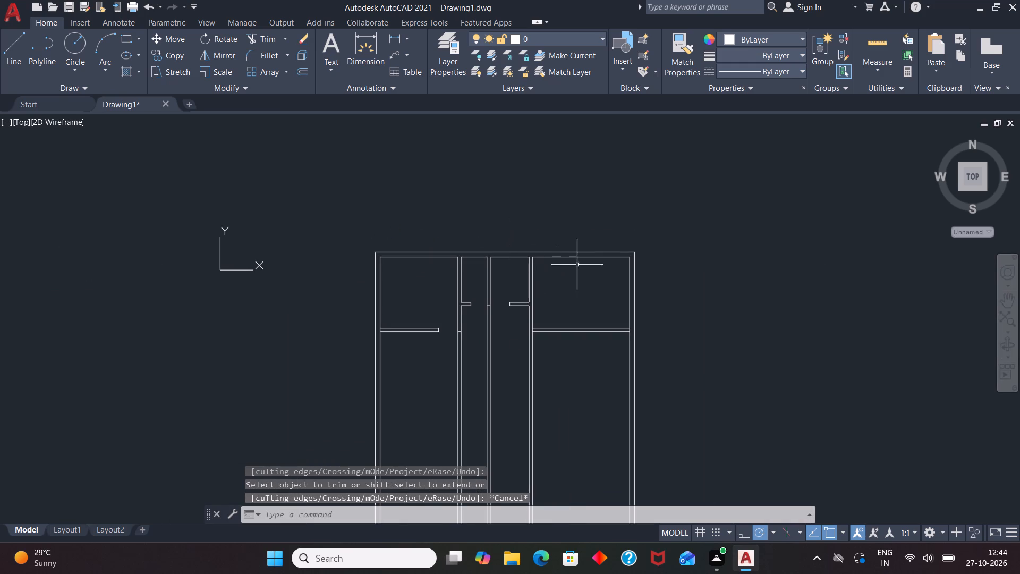
scroll(586, 251, "up", 1)
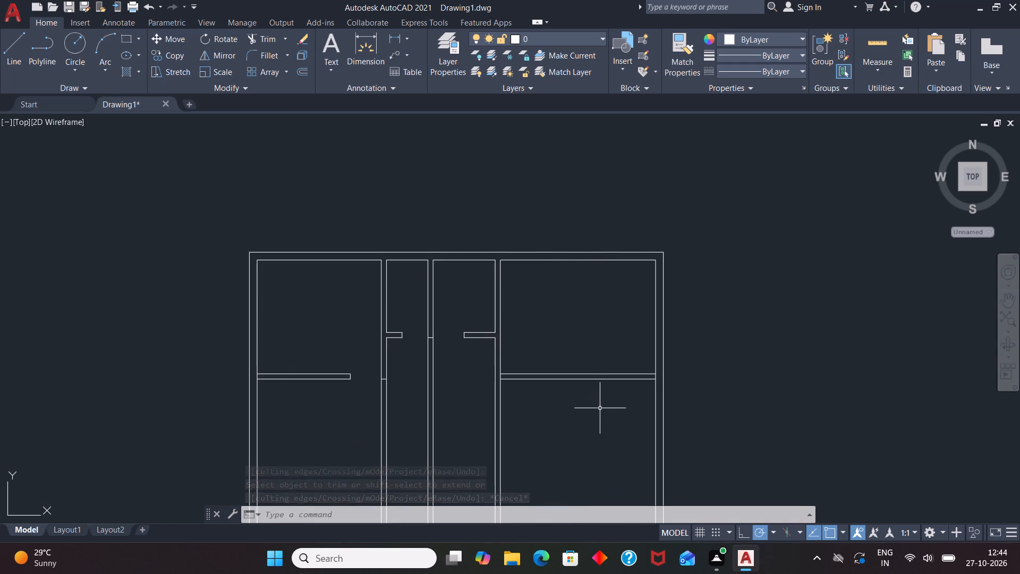
scroll(496, 362, "up", 1)
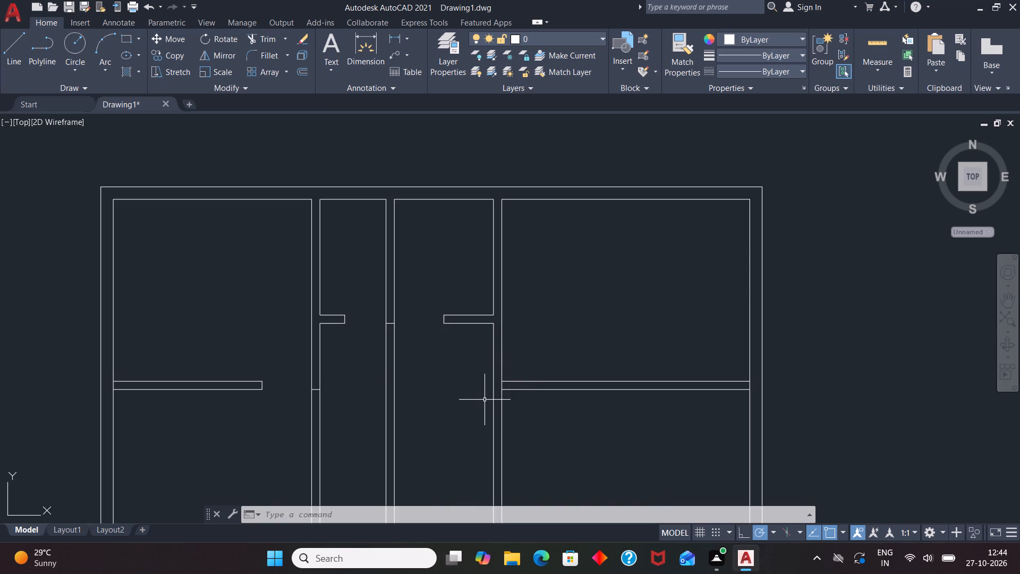
scroll(533, 400, "up", 1)
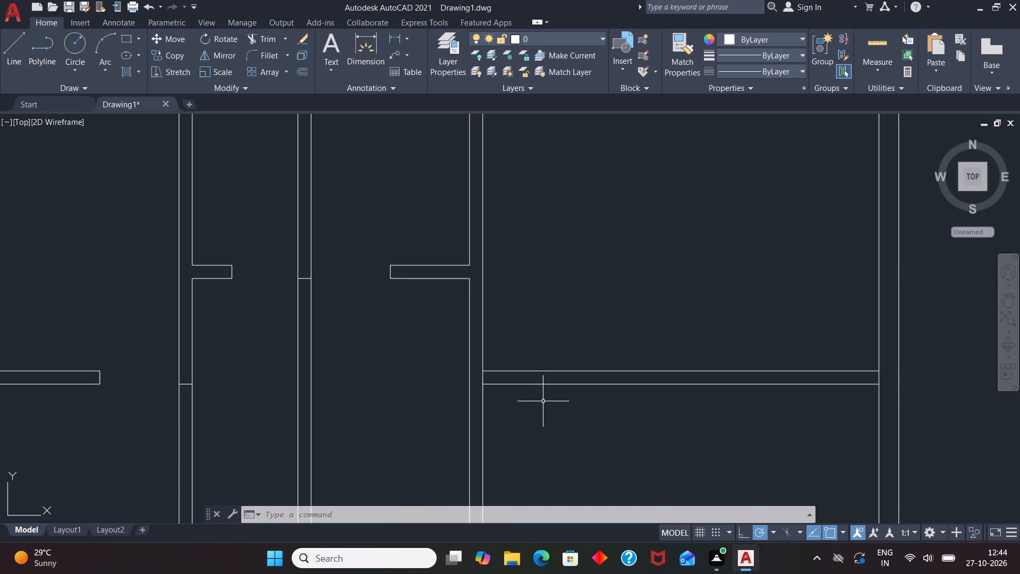
key("l")
key("Return")
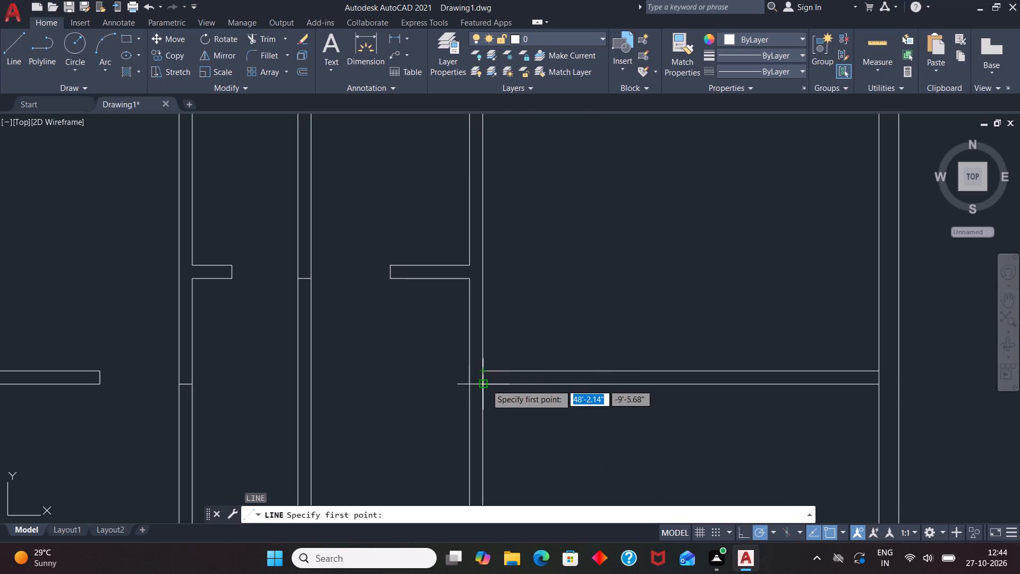
left_click(486, 384)
left_click(474, 384)
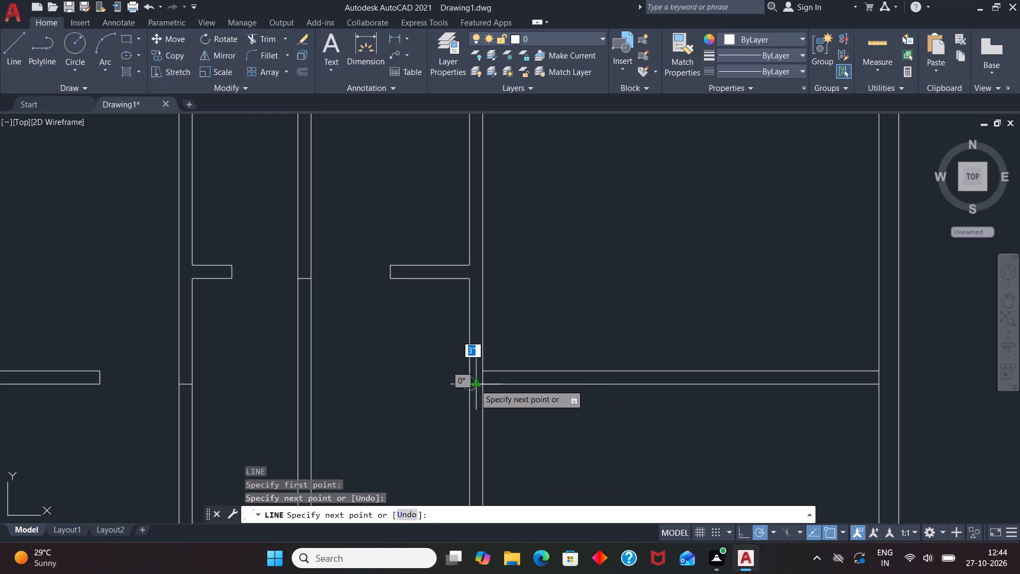
key("space")
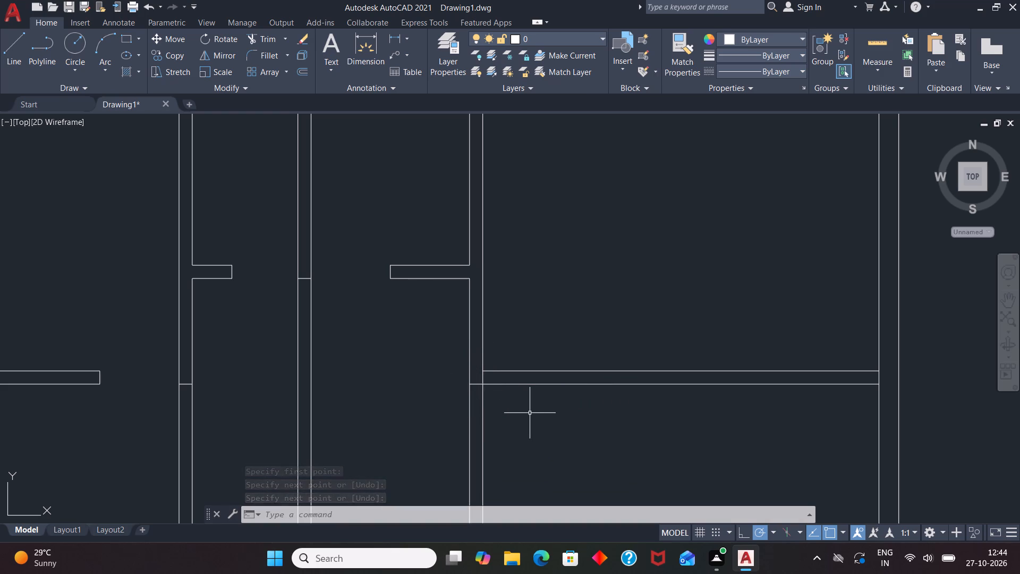
Offset the short line across the third partition 6" upward, in line with the horizontal partition's upper face.
key("o")
key("Return")
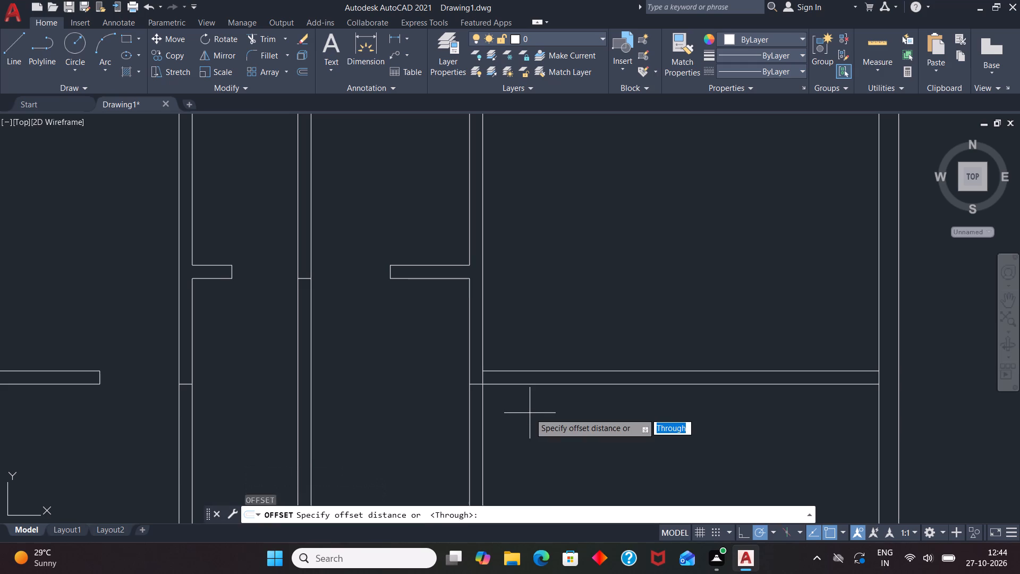
key("6")
key("Return")
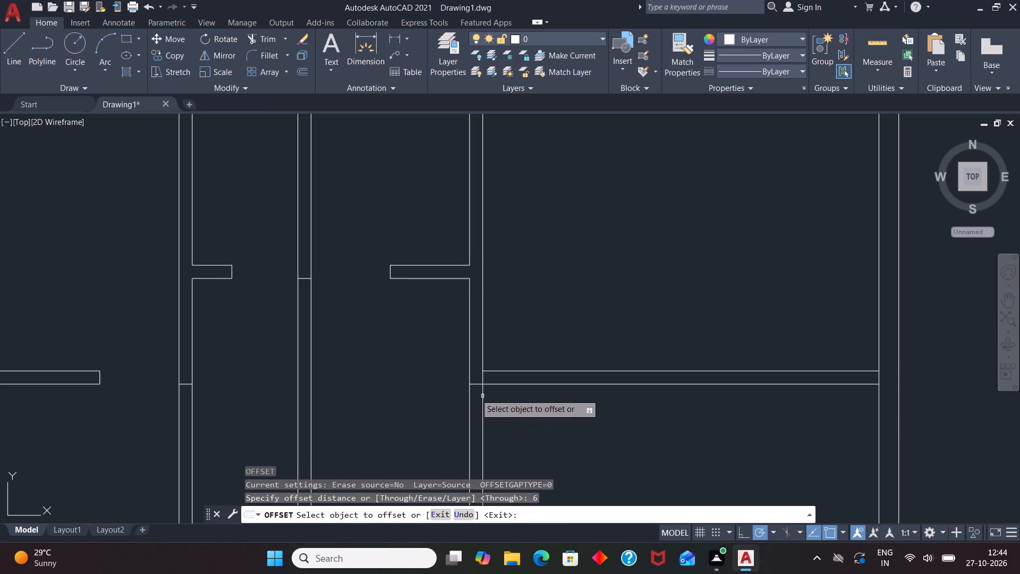
left_click(472, 383)
left_click(475, 373)
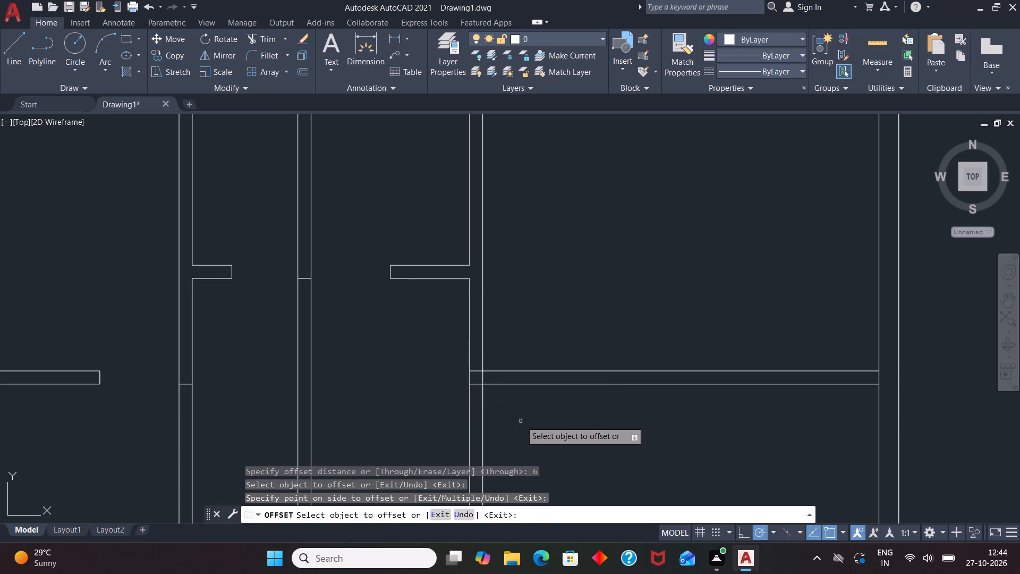
key("space")
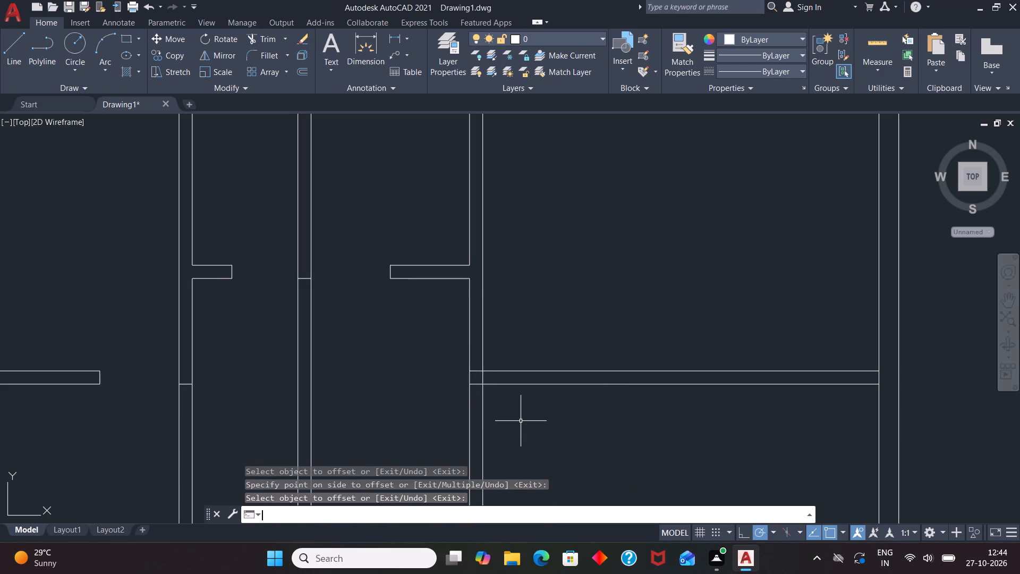
Offset the upper short line across the third partition 3' upward to mark the other side of a doorway.
key("o")
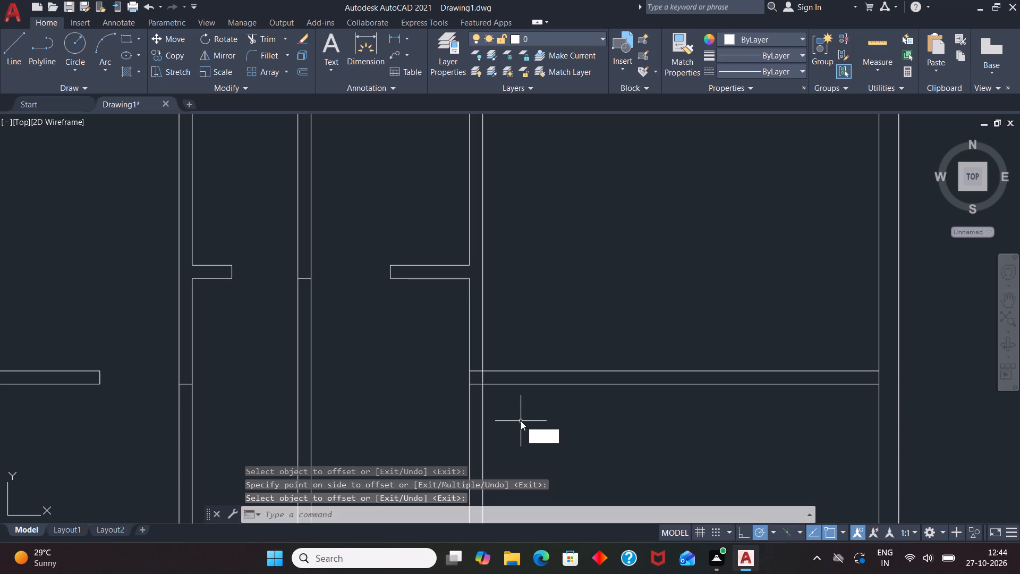
key("Return")
type("3'")
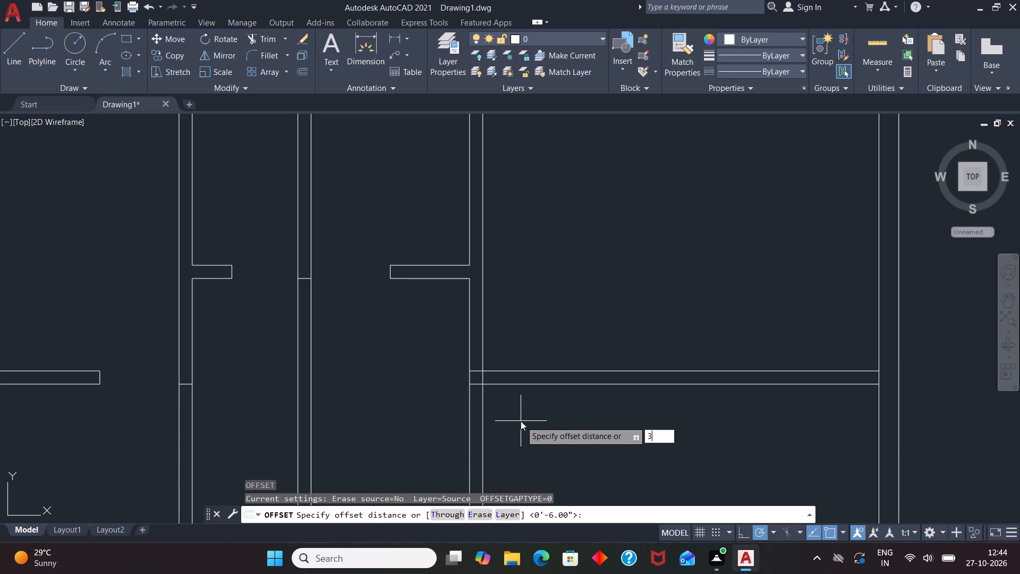
key("Return")
left_click(475, 370)
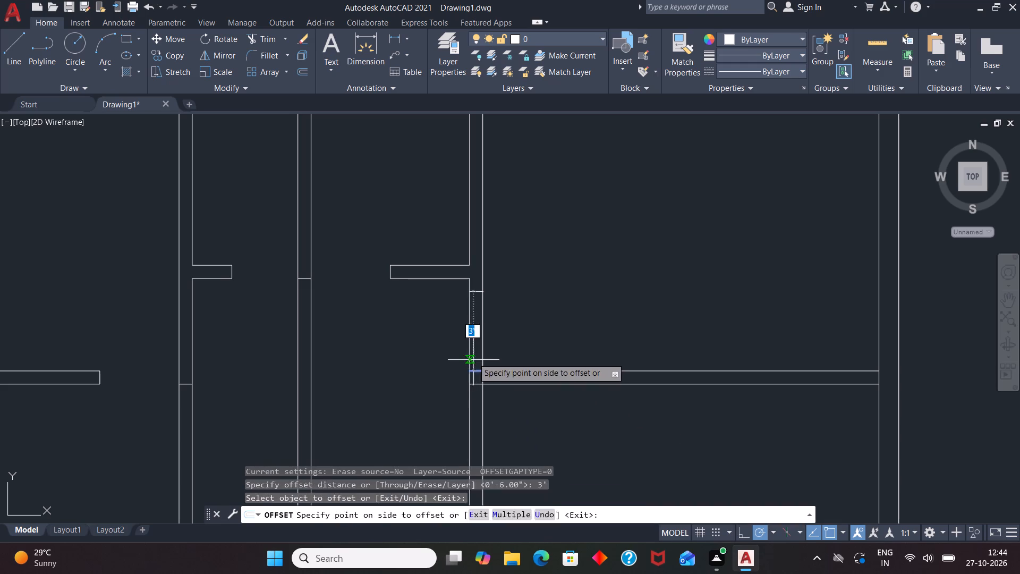
left_click(473, 354)
key("space")
Trim both faces of the third partition across the 3' doorway, and its right face where the rightmost bay's horizontal partition meets it.
type("TR")
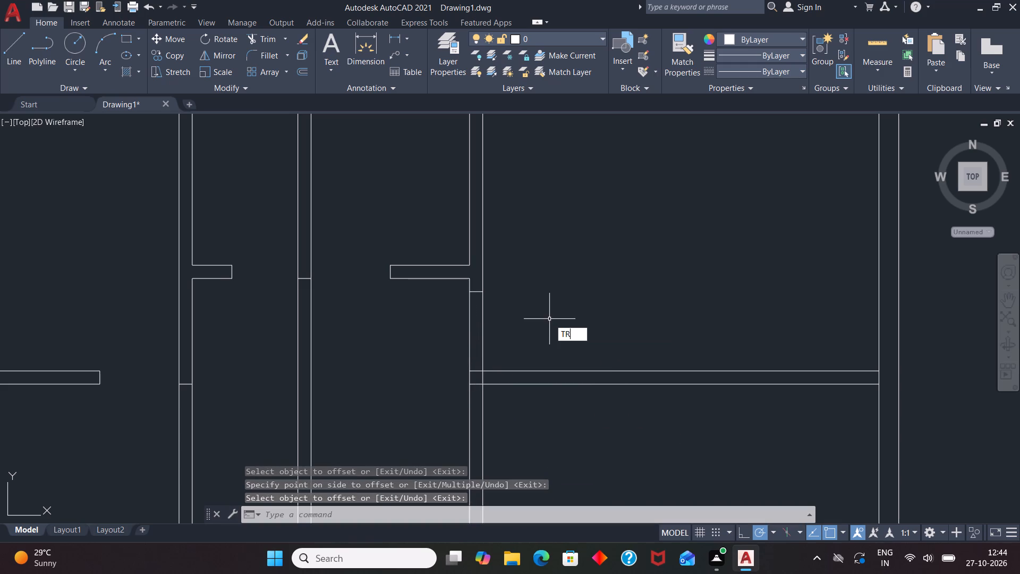
key("Return")
left_click_drag(516, 333, 435, 343)
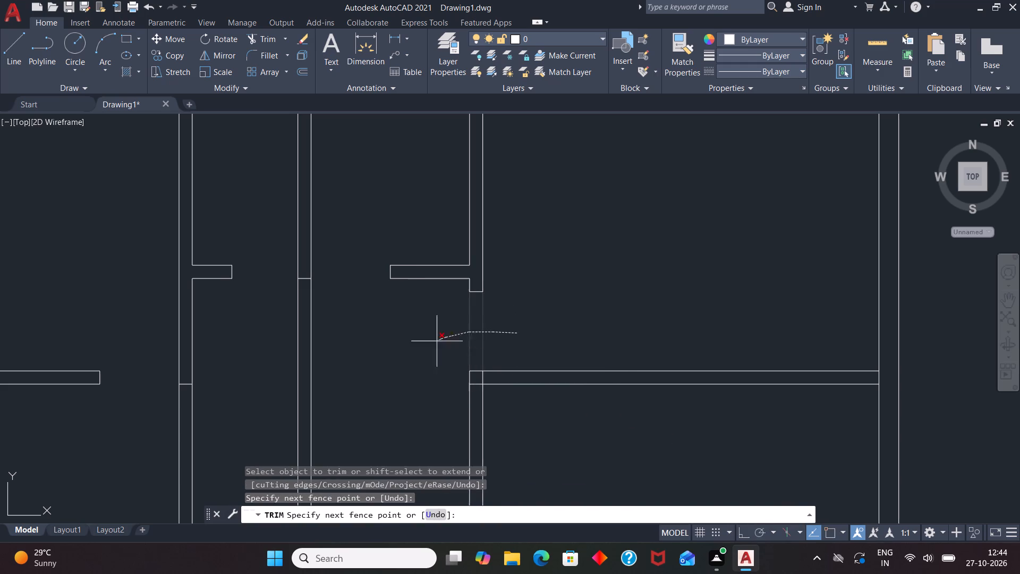
left_click_drag(435, 343, 432, 345)
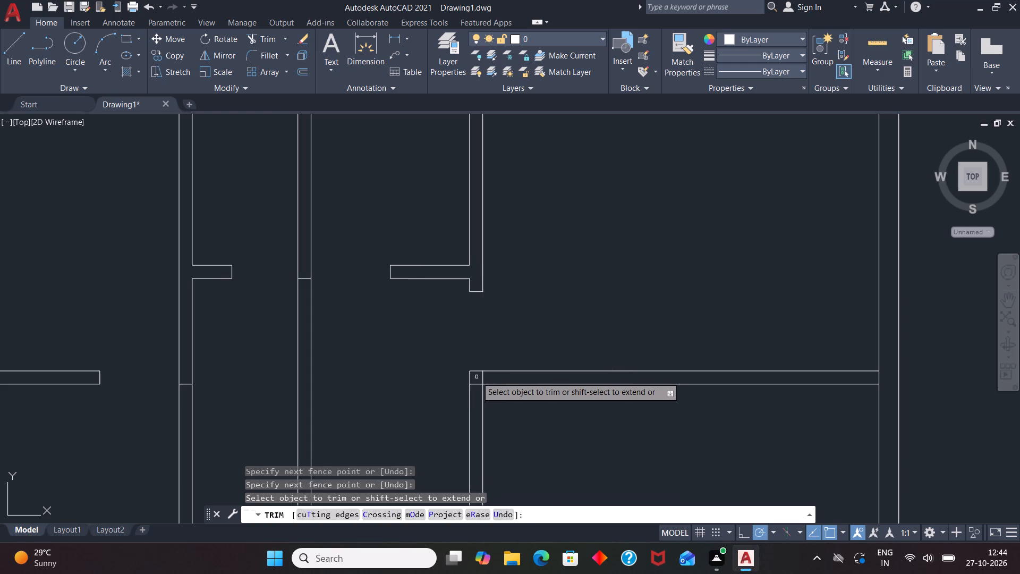
left_click(484, 377)
scroll(513, 319, "down", 2)
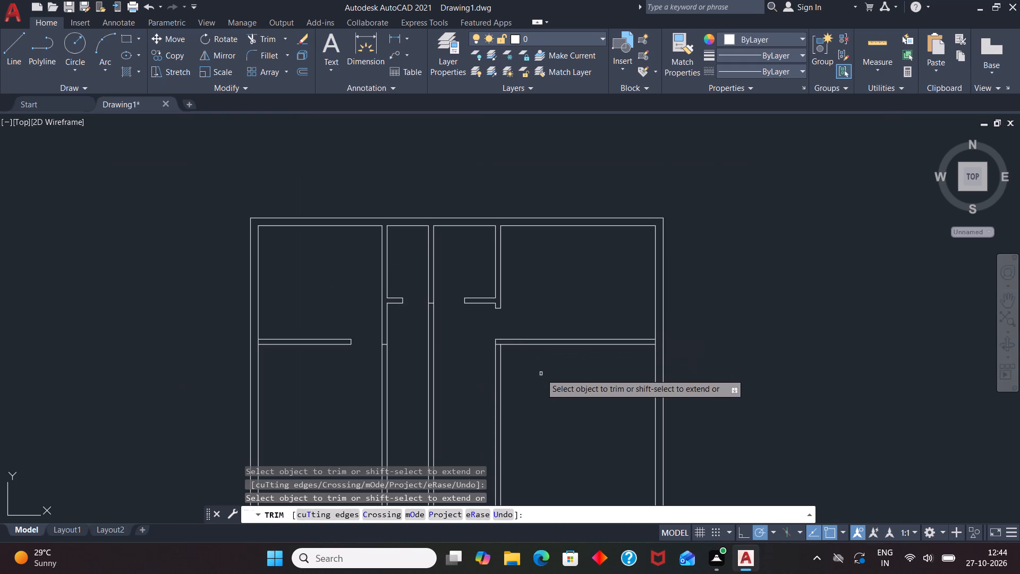
Draw a short line across the rightmost bay's horizontal partition, 8' from the right exterior wall's inner face.
scroll(554, 298, "down", 1)
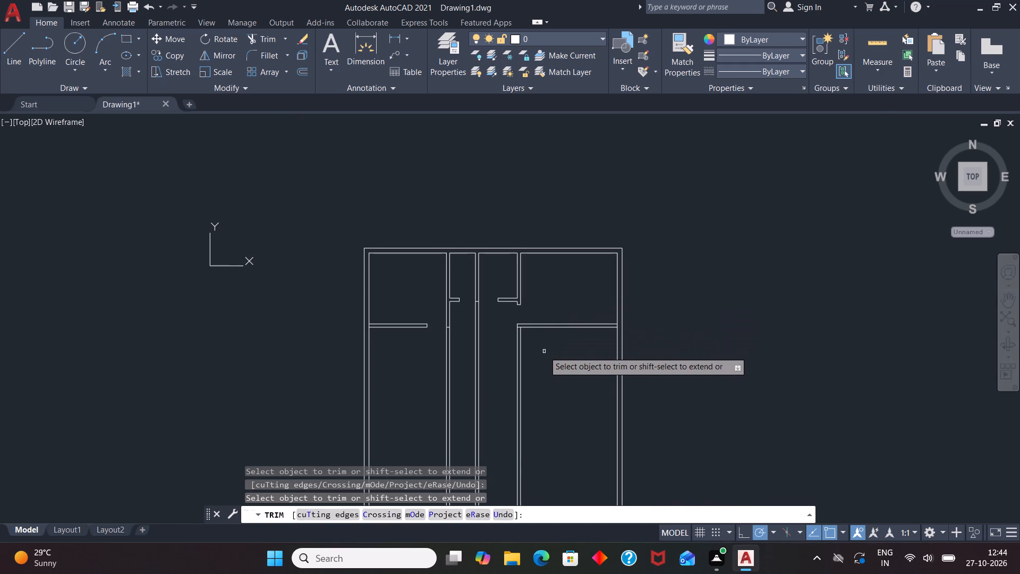
scroll(541, 347, "up", 2)
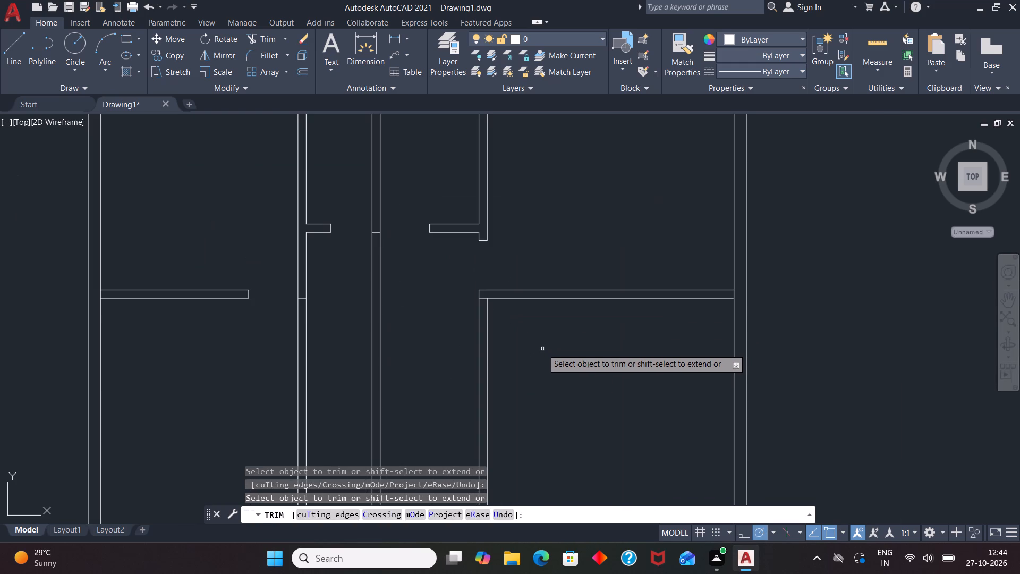
key("space")
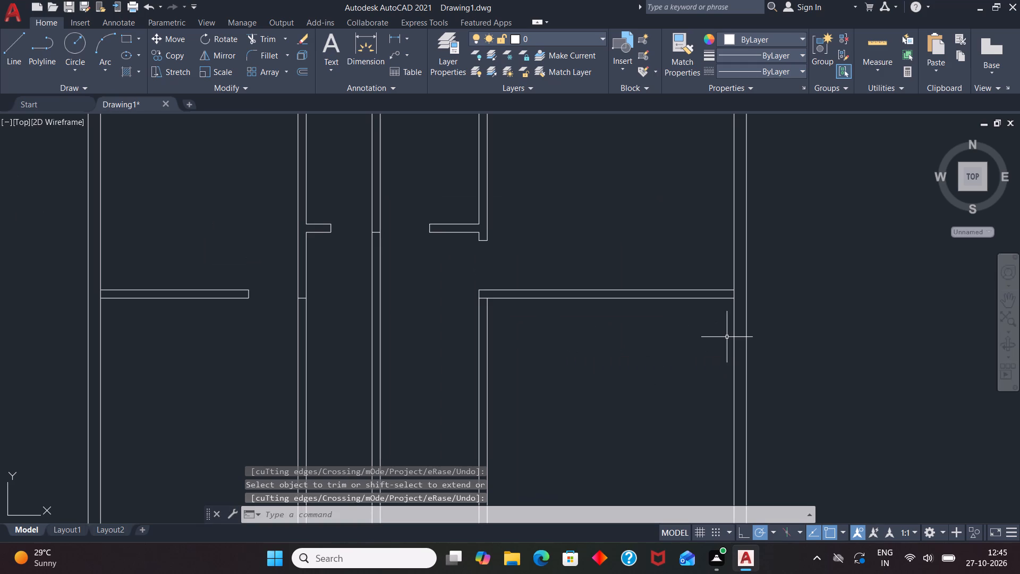
key("l")
key("Return")
type("TK")
key("Return")
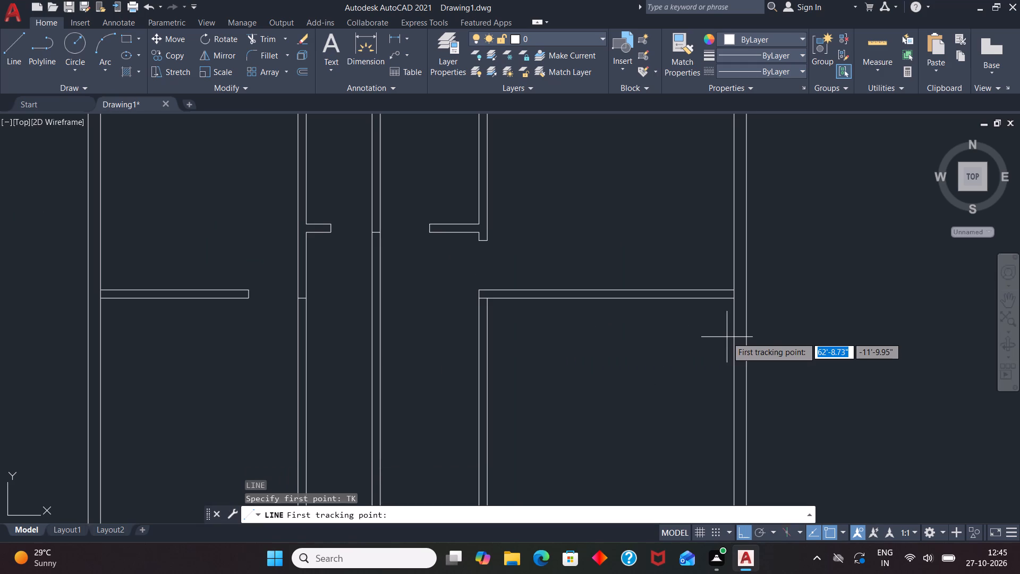
left_click(730, 303)
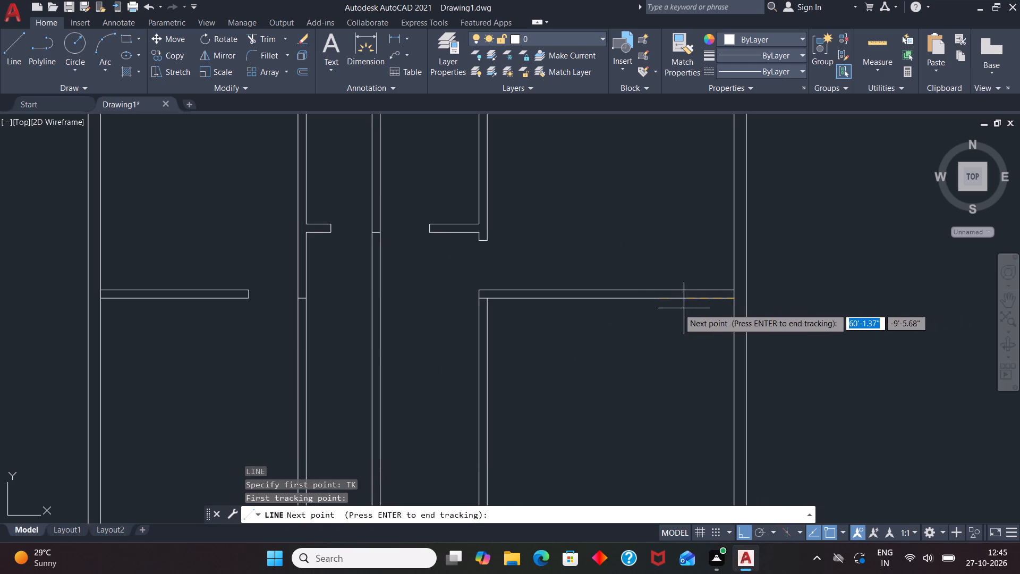
type("8'")
key("Return")
key("Return")
scroll(577, 281, "up", 2)
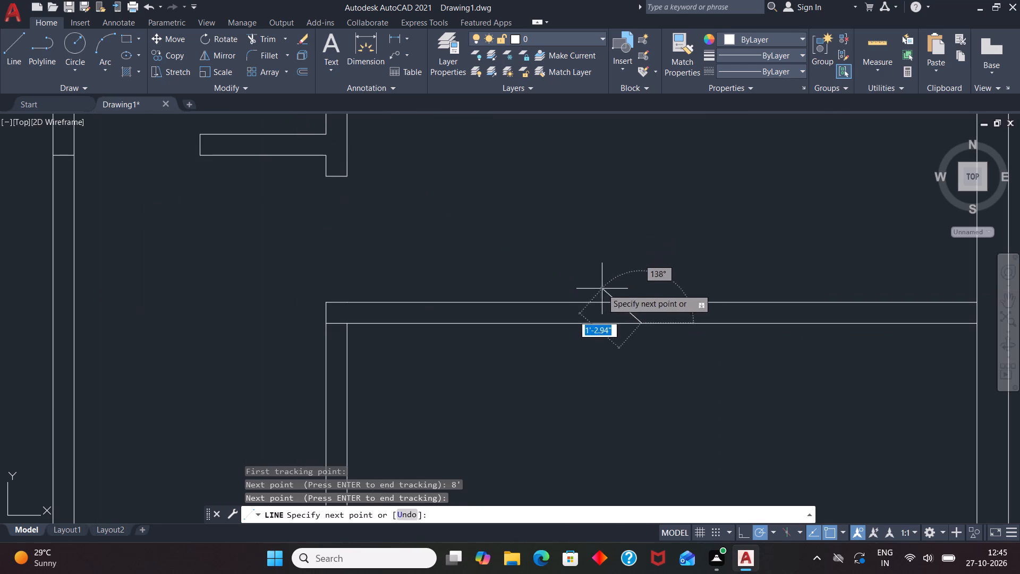
left_click(642, 302)
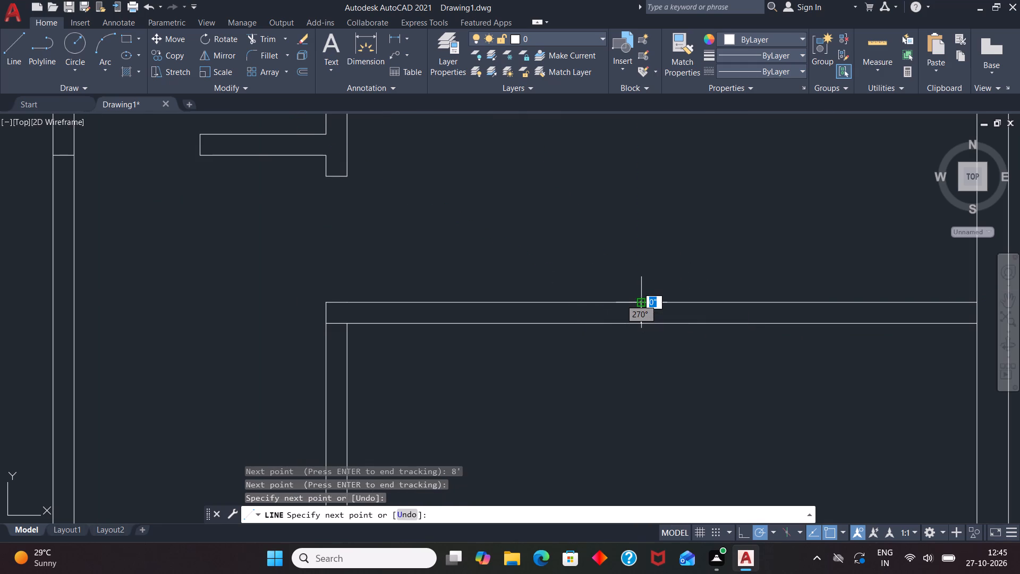
key("space")
Offset the short line across the rightmost bay's horizontal partition 2'6" to the left to mark the other side of a doorway.
type("O")
key("Return")
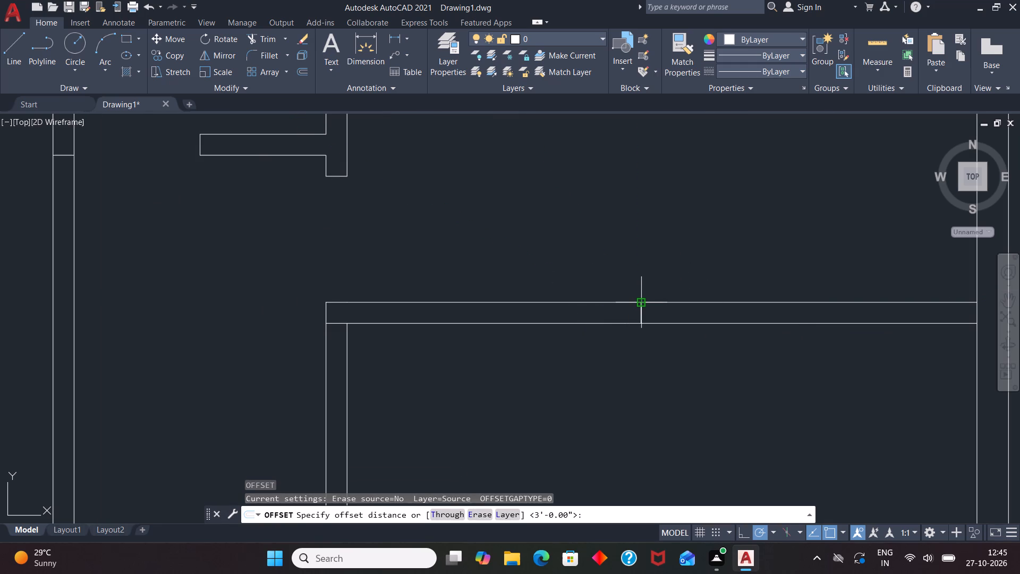
key("2")
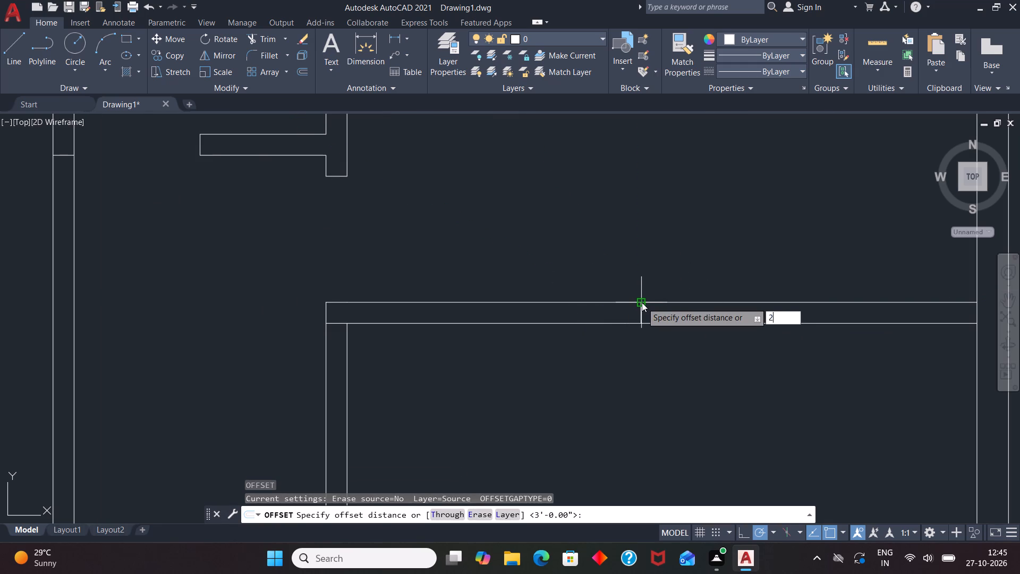
type("'6\"")
key("Return")
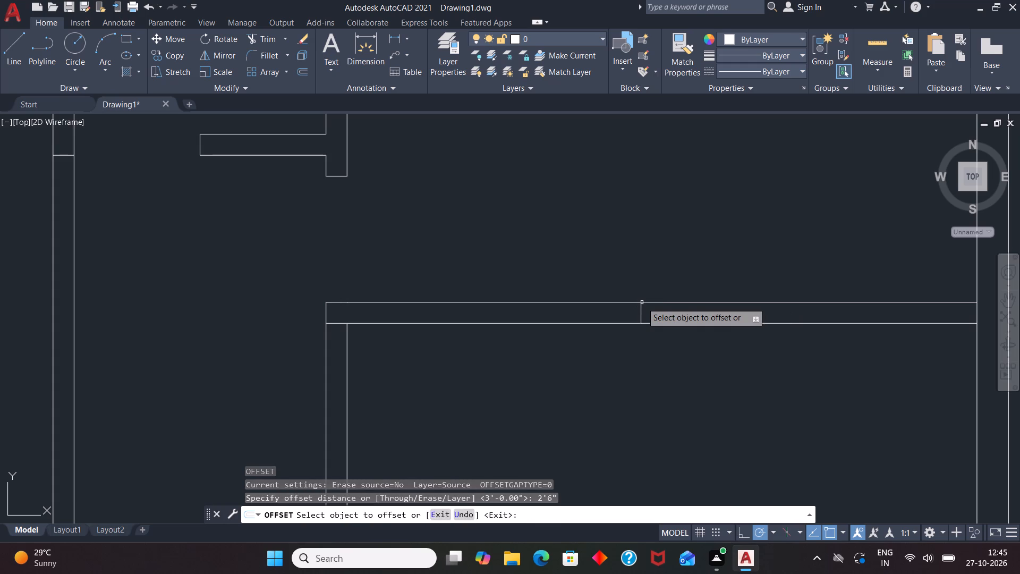
left_click(640, 306)
left_click(558, 350)
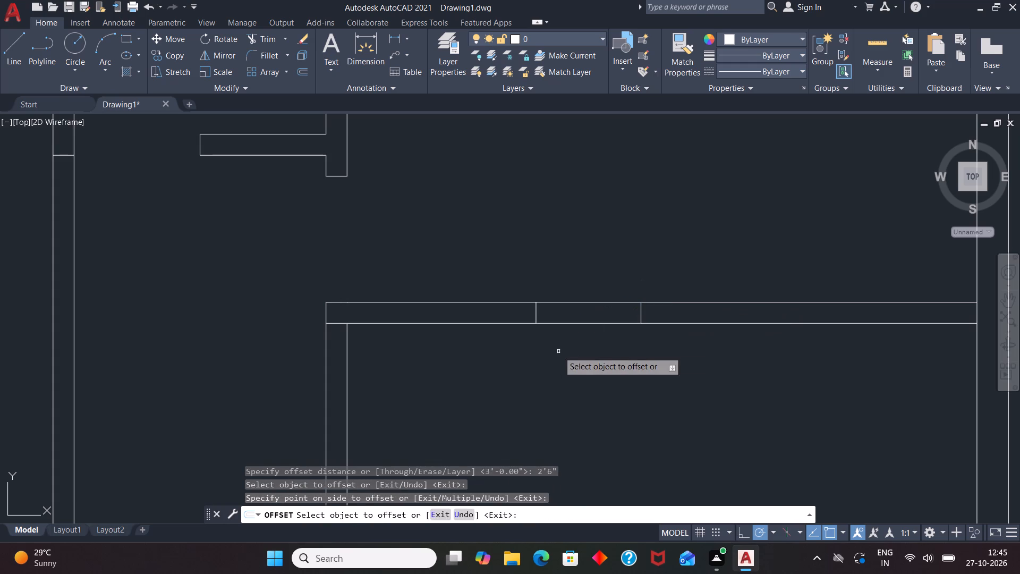
key("space")
Trim both faces of the rightmost bay's horizontal partition between the two short lines to open the 2'6" doorway.
type("TR")
key("Return")
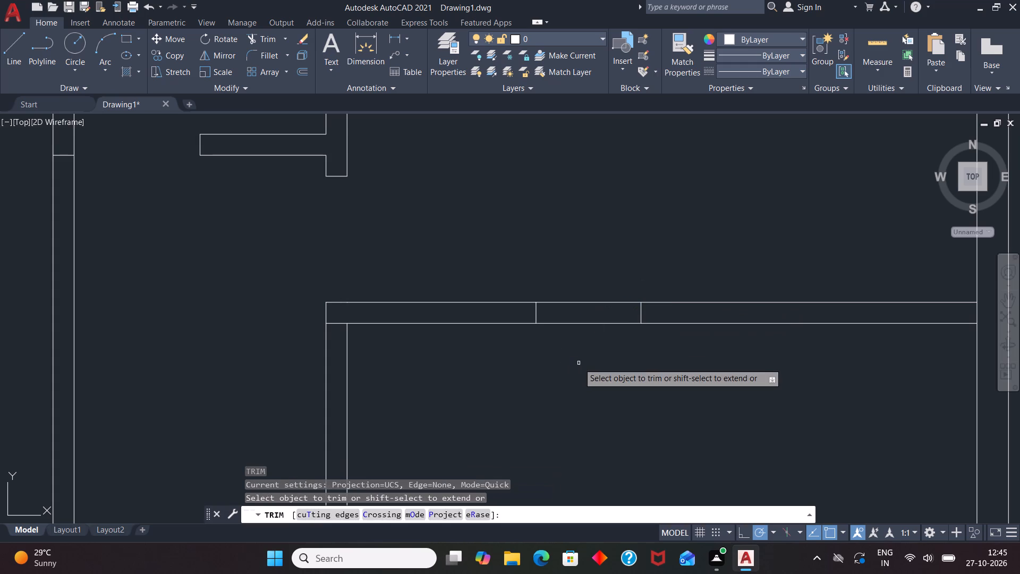
left_click_drag(576, 265, 590, 373)
left_click(587, 378)
scroll(587, 377, "down", 3)
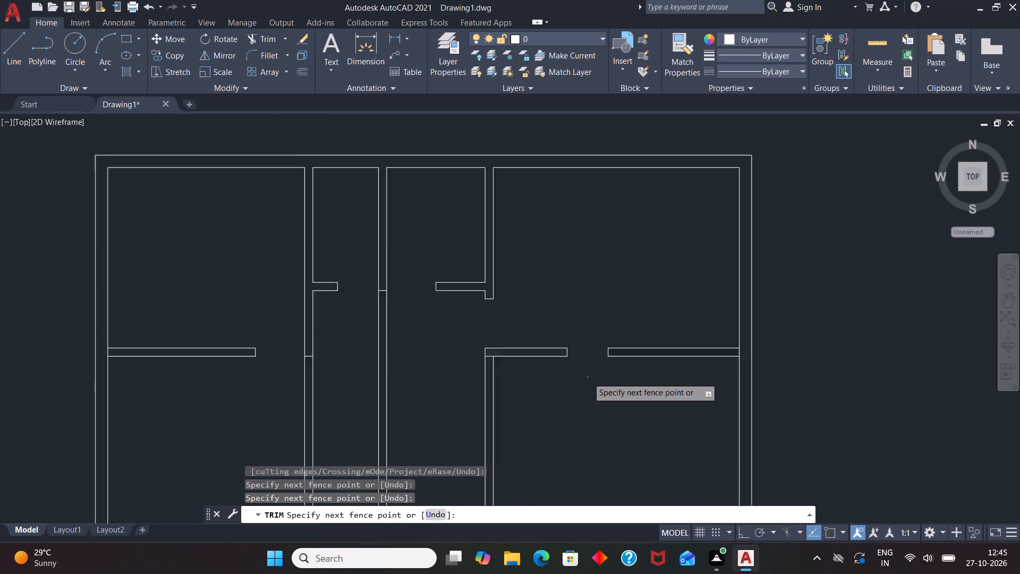
left_click(585, 417)
scroll(559, 415, "up", 1)
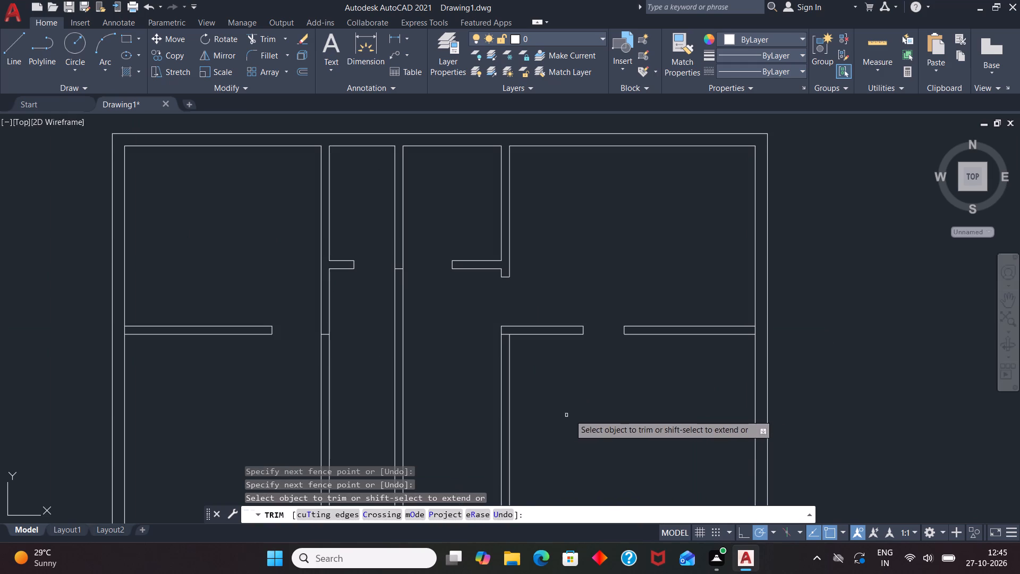
scroll(667, 313, "down", 1)
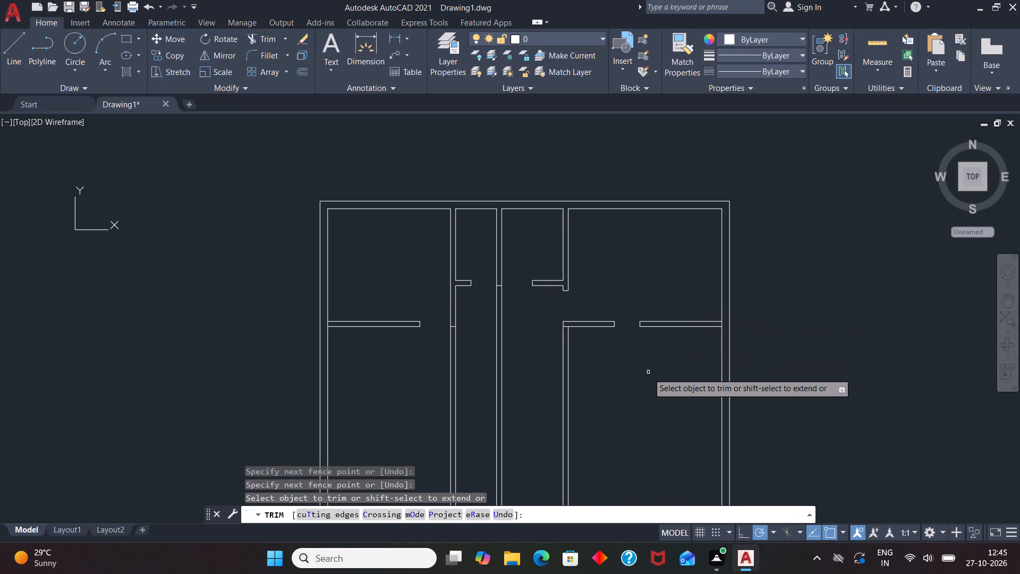
key("space")
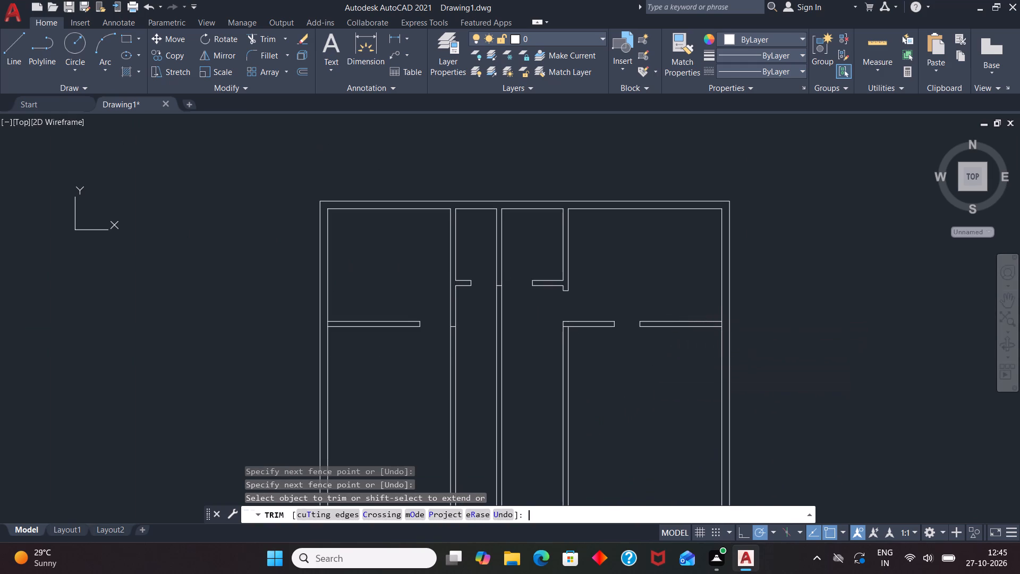
Extend the lower face of the rightmost bay's horizontal partition through the right exterior wall to its outer face.
scroll(572, 294, "down", 2)
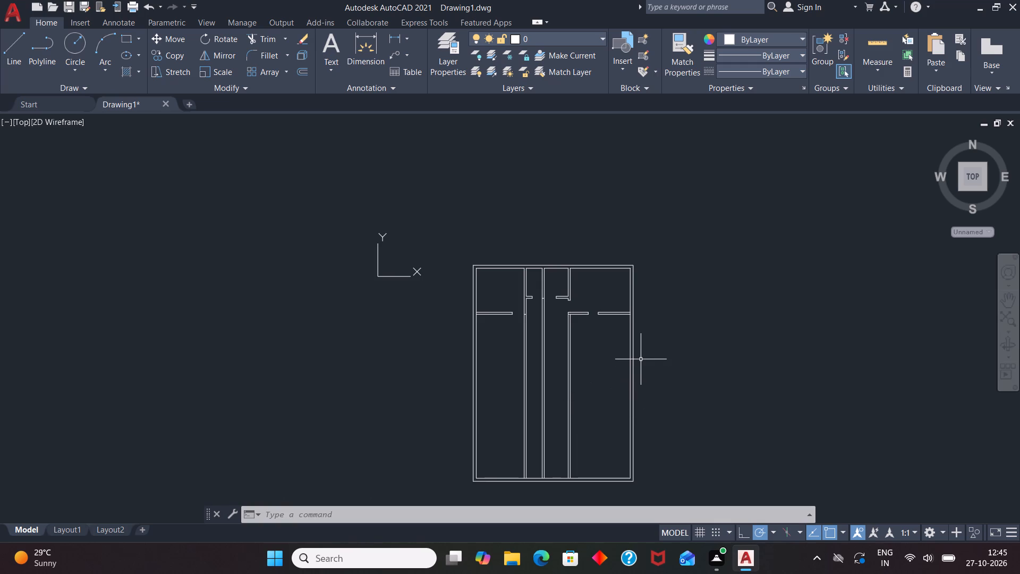
scroll(654, 326, "up", 1)
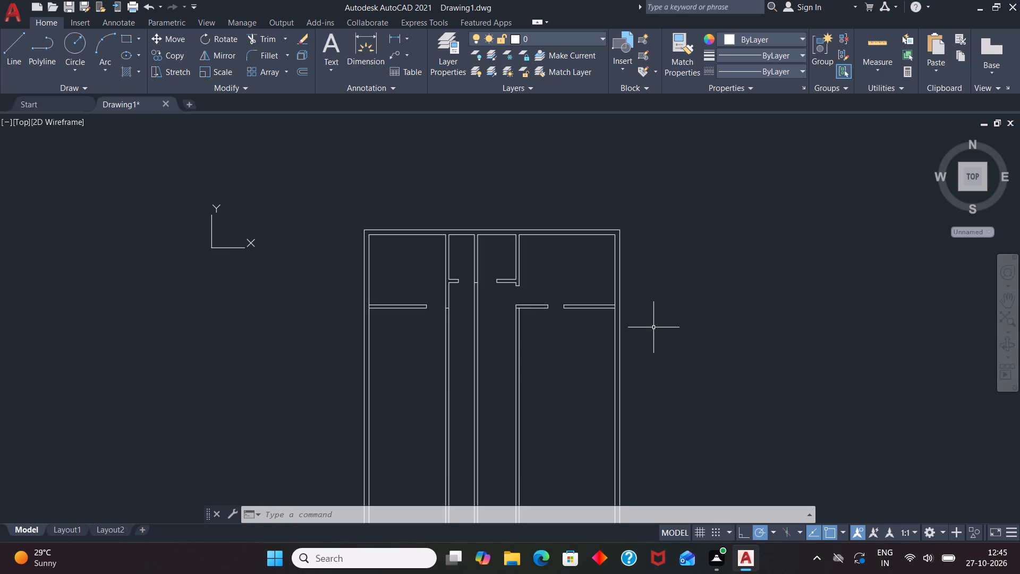
scroll(599, 257, "down", 1)
scroll(614, 316, "up", 1)
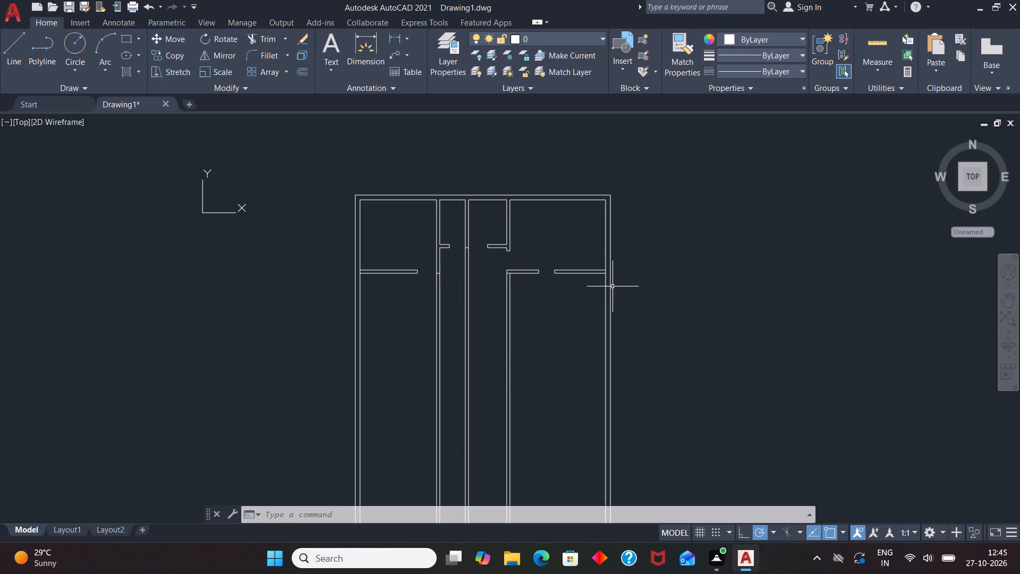
scroll(614, 271, "up", 2)
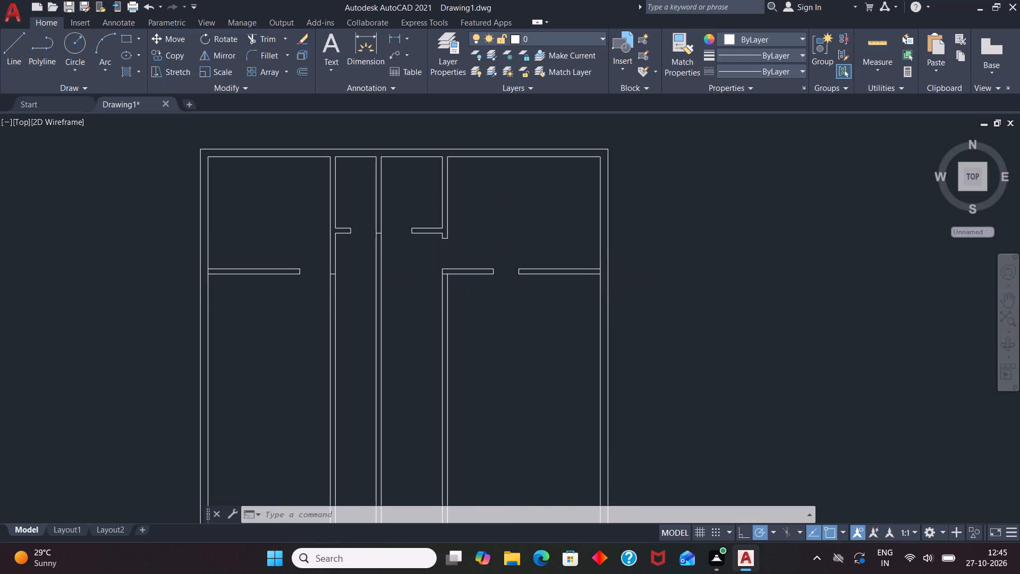
type("EX")
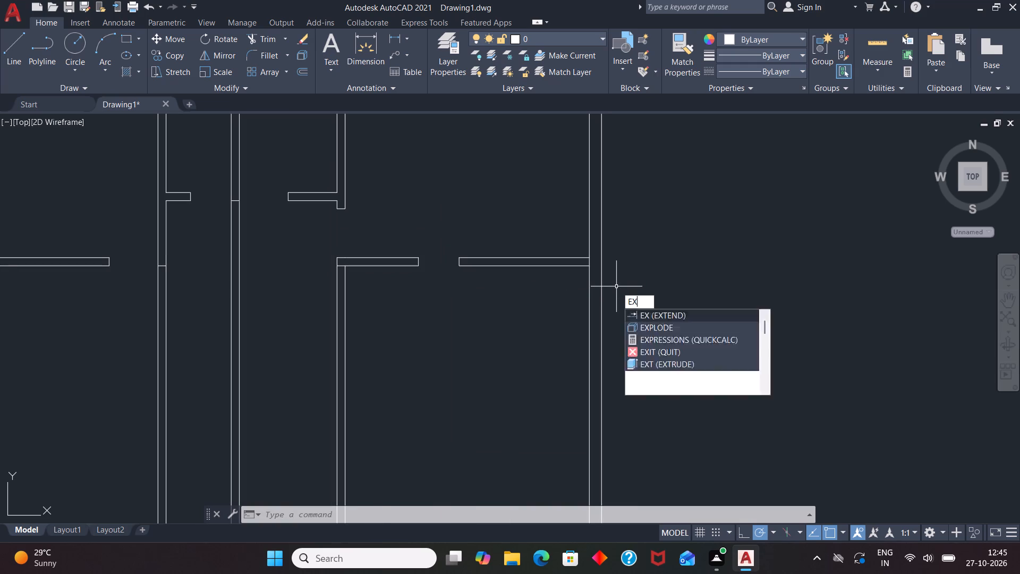
key("Return")
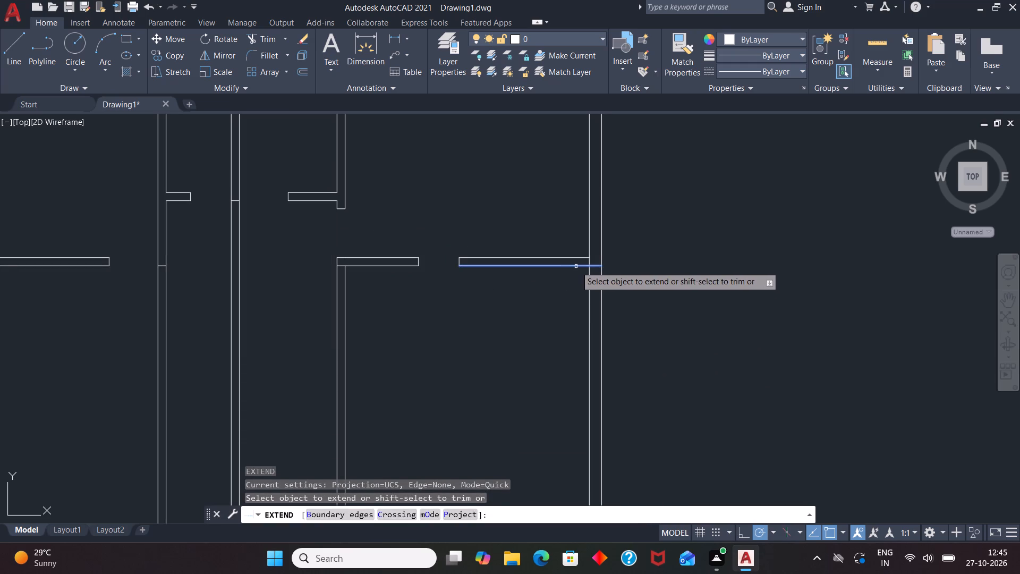
left_click(576, 266)
scroll(644, 251, "down", 2)
key("space")
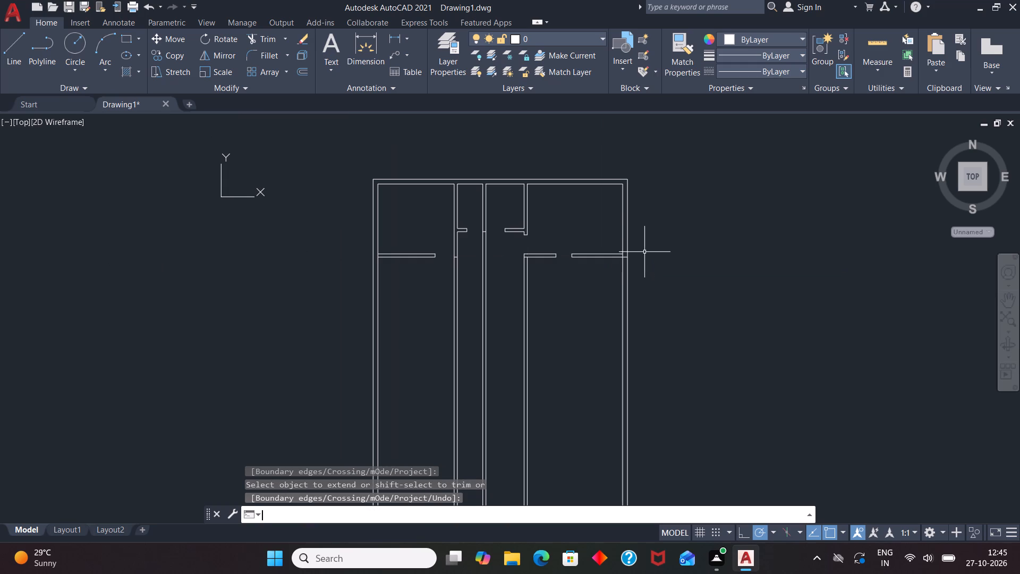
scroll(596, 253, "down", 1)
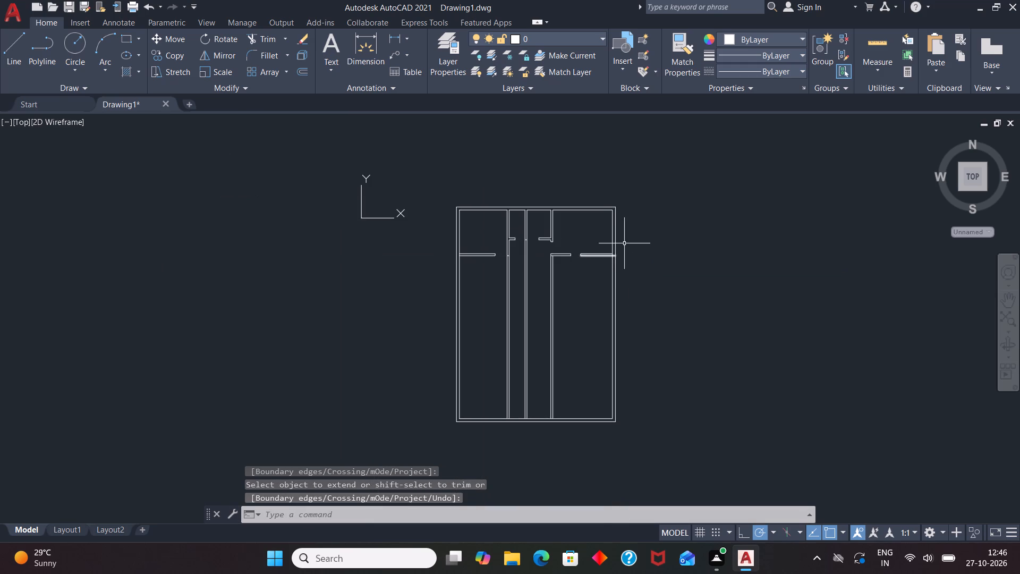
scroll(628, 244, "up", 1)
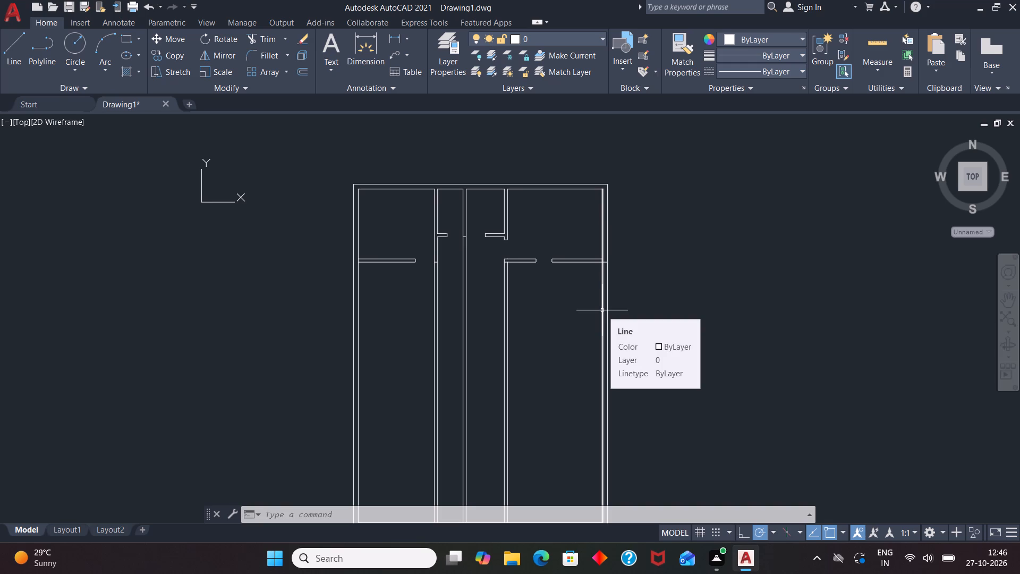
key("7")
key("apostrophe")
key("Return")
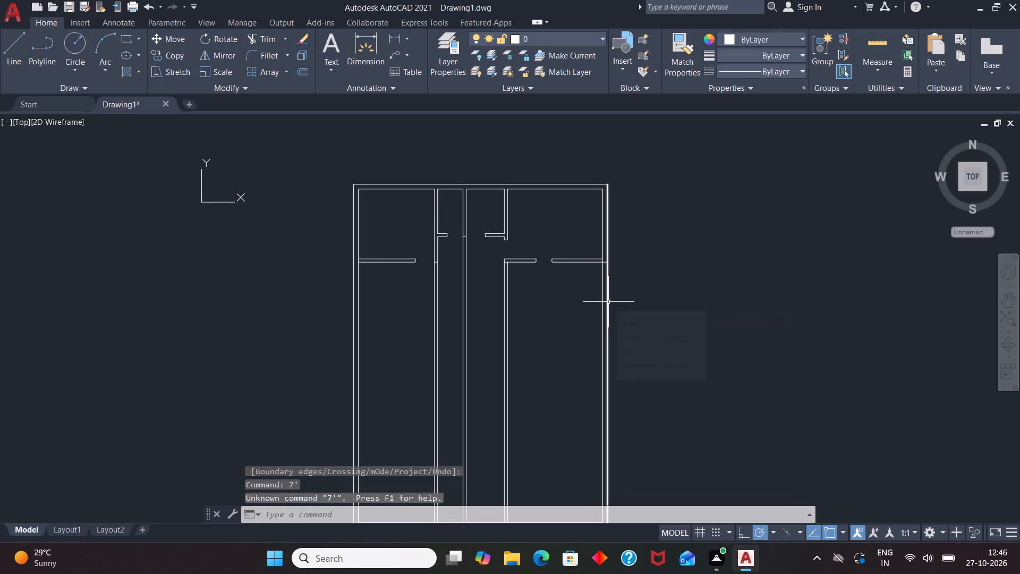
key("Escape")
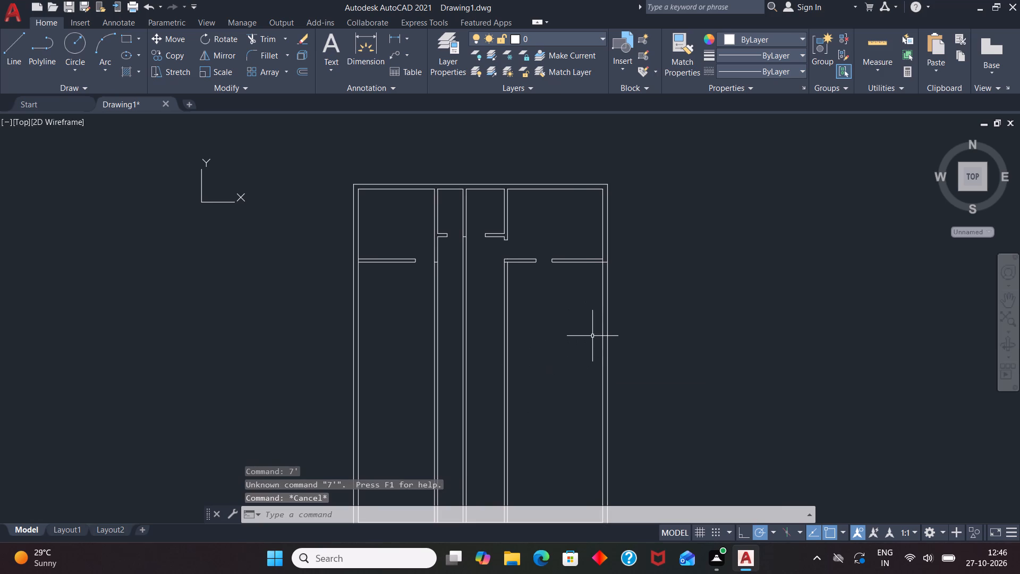
Offset the extended lower face of the rightmost bay's horizontal partition 7' downward.
key("o")
key("Return")
type("7'")
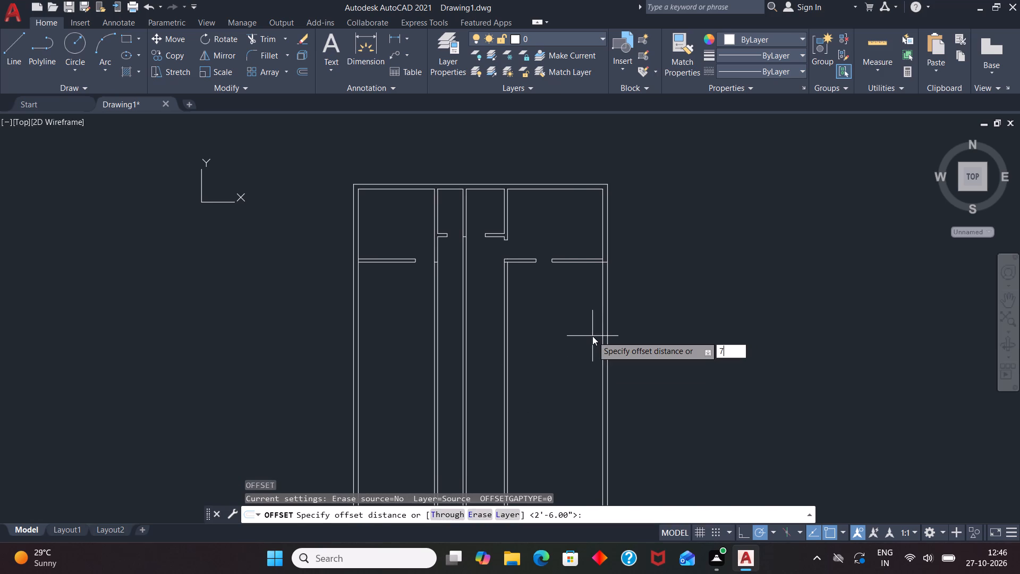
key("Return")
left_click(592, 262)
left_click(586, 344)
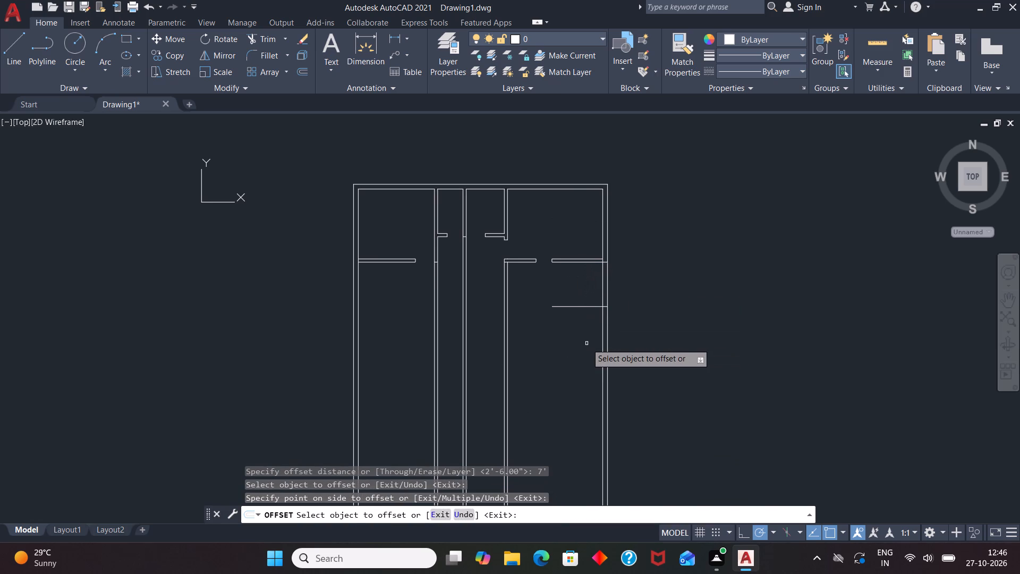
key("Escape")
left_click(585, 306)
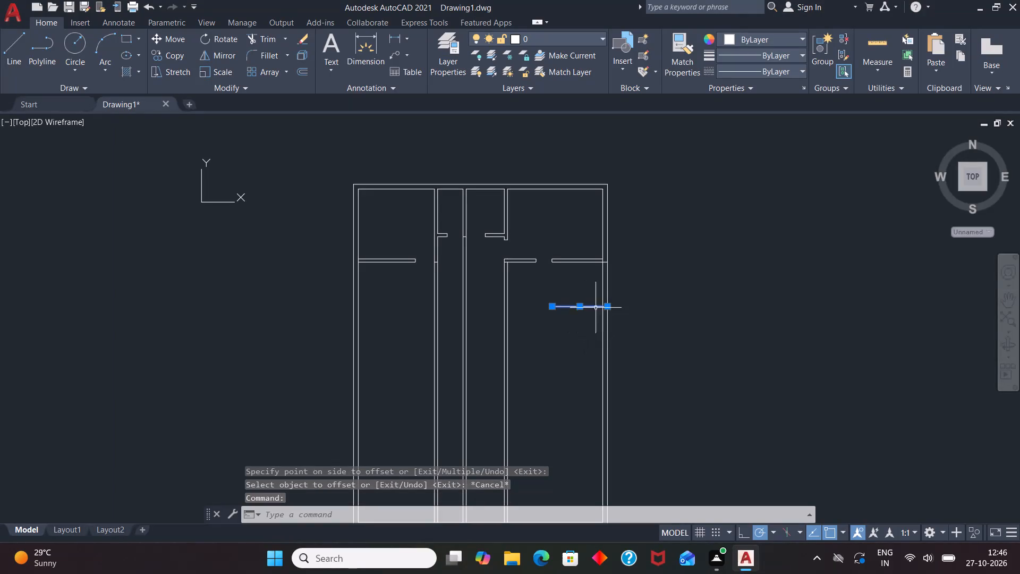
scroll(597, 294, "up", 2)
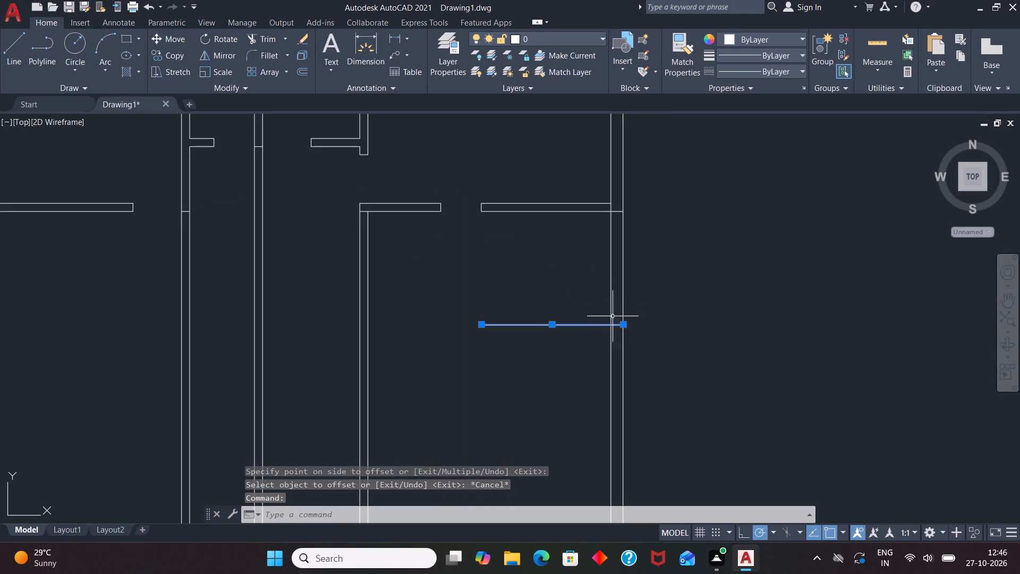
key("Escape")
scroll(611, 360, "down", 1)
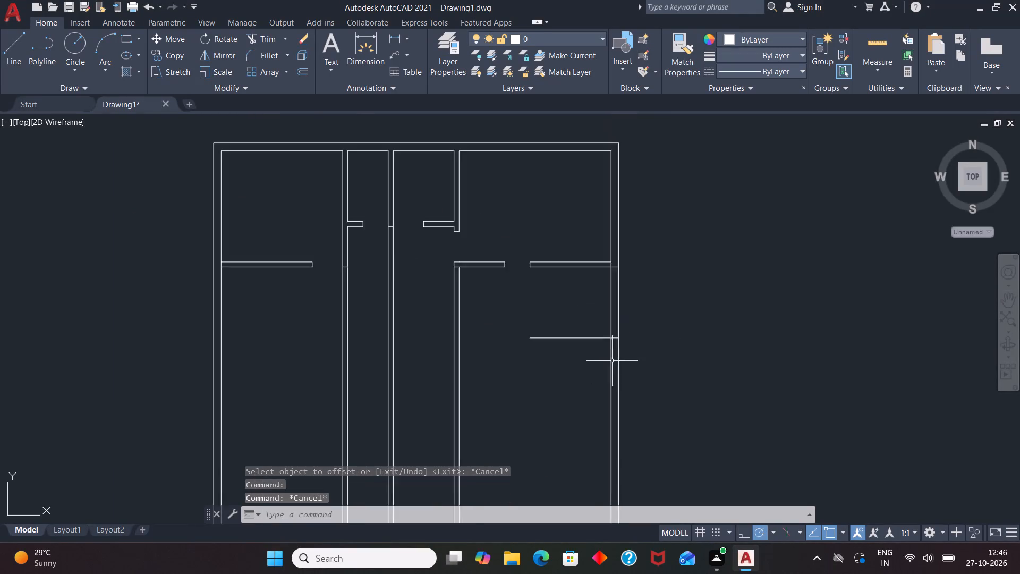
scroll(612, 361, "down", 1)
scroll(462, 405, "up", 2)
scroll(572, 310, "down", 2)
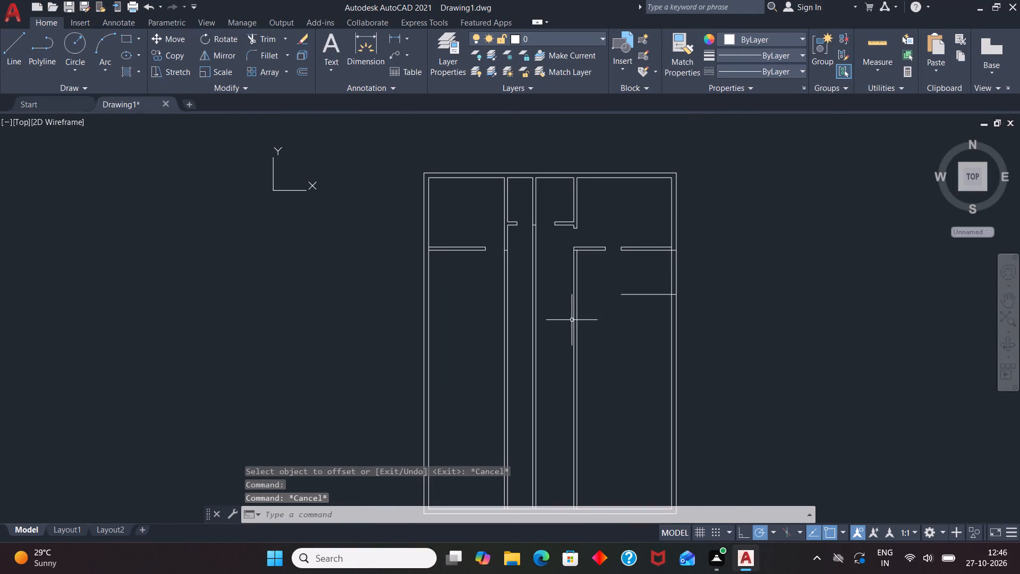
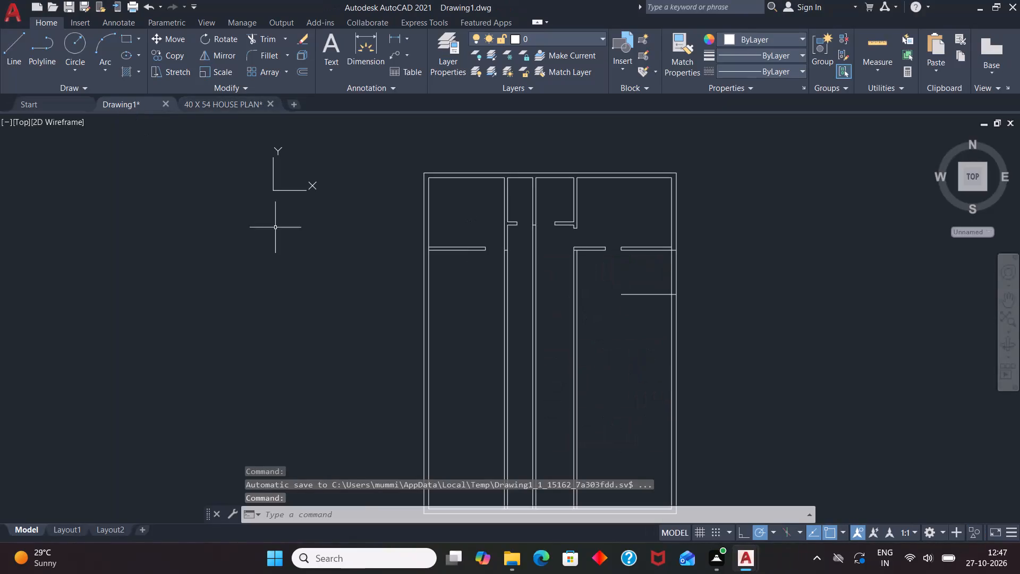
Erase the offset horizontal line below the rightmost bay's horizontal partition.
scroll(695, 298, "up", 2)
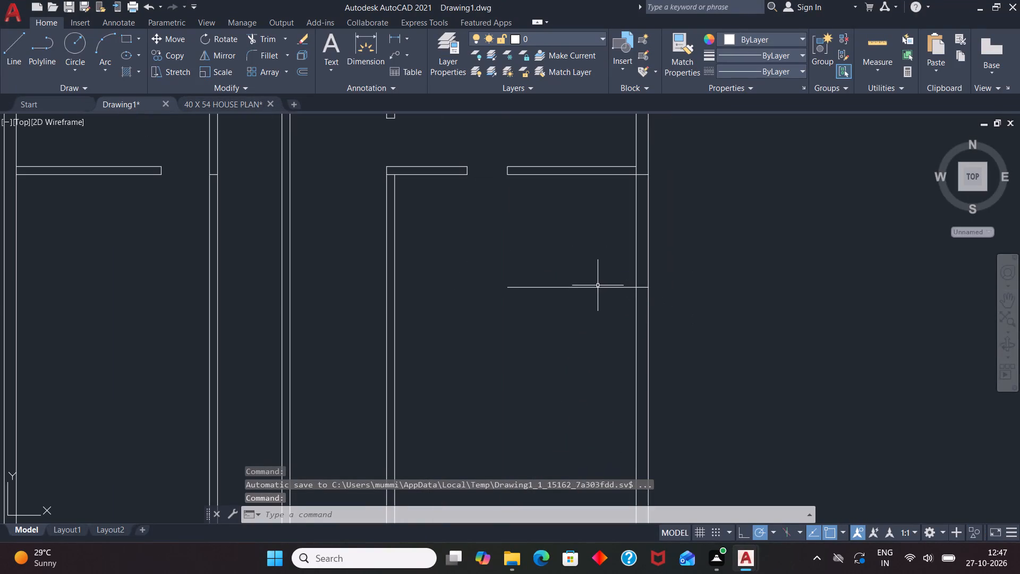
left_click(598, 285)
key("Delete")
Offset the extended lower face of the rightmost bay's horizontal partition 8' downward.
key("o")
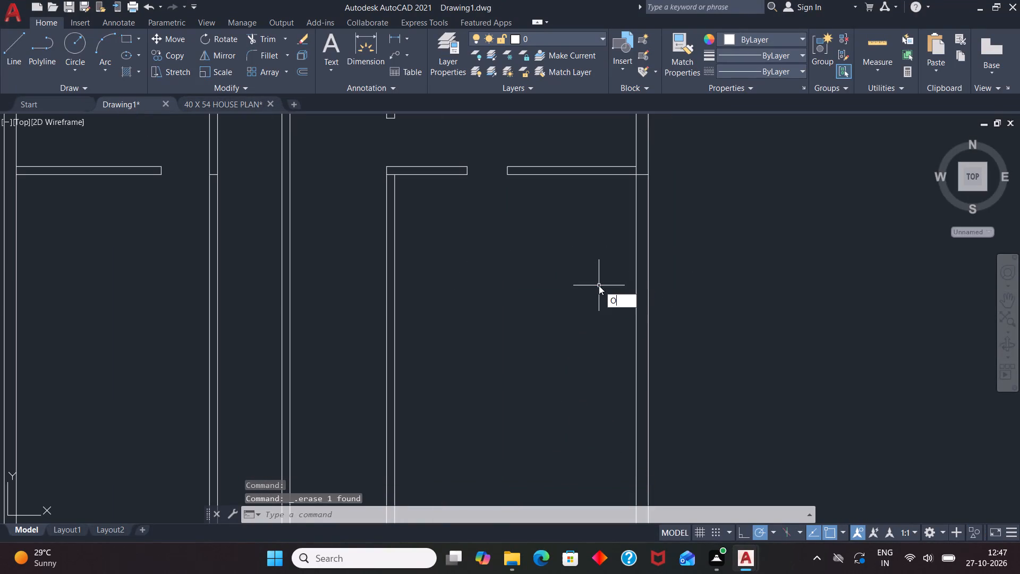
key("Return")
type("8'")
key("Return")
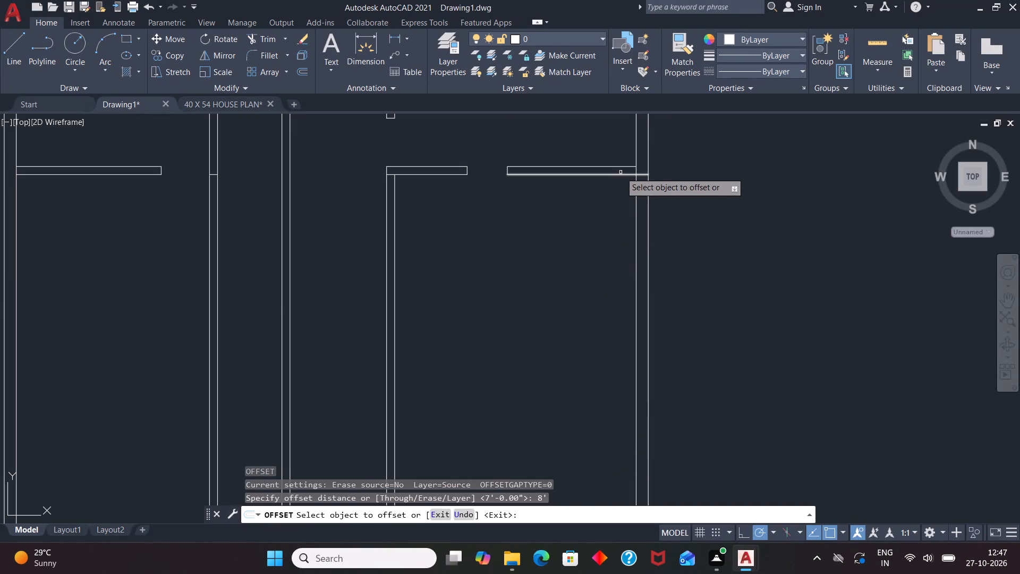
left_click(620, 172)
left_click(592, 173)
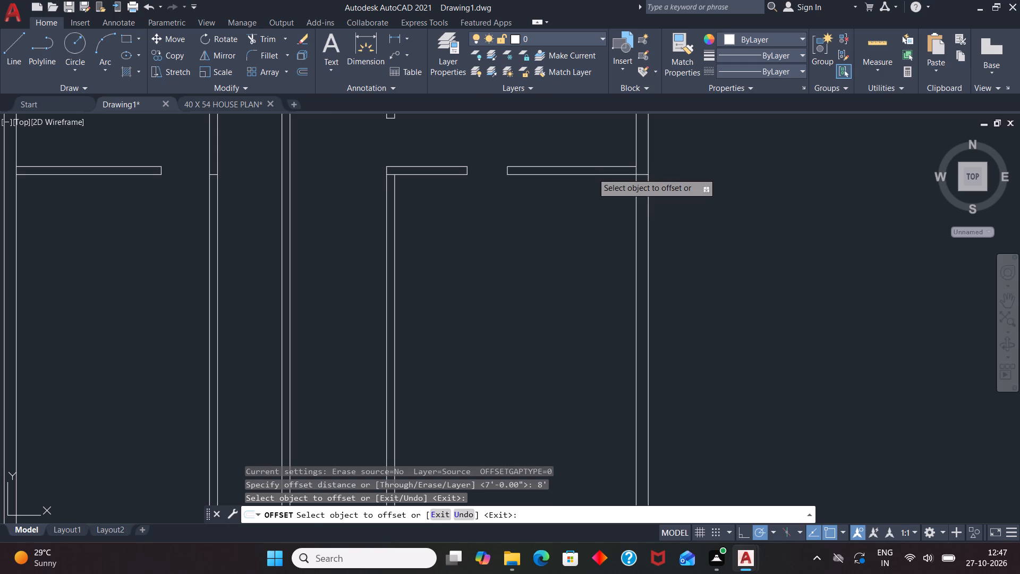
left_click(598, 292)
Offset the new horizontal line 6" downward to form the second face of a lower partition.
left_click(600, 304)
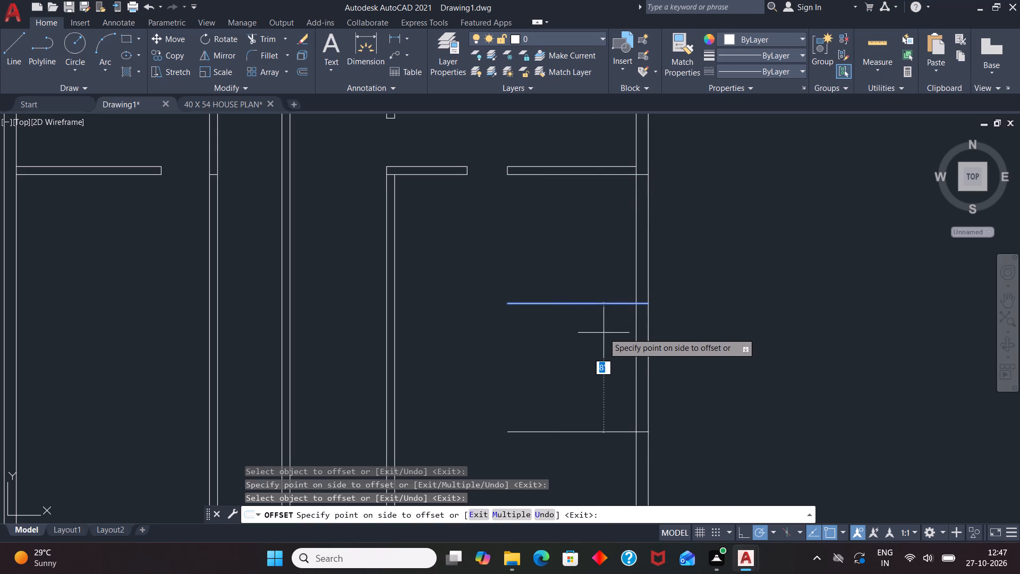
key("6")
key("Return")
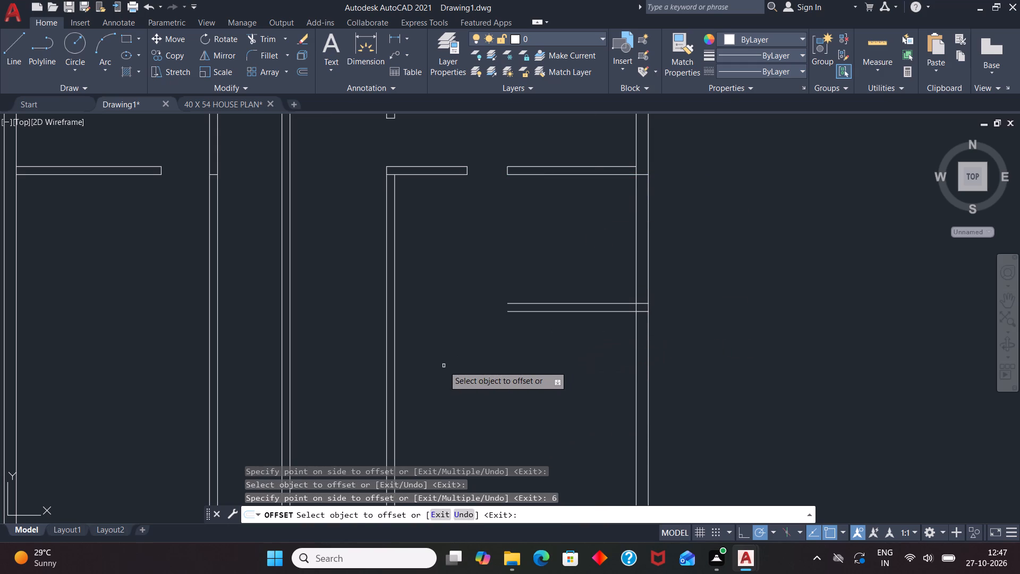
key("Escape")
Extend both faces of the lower partition leftward to the vertical partition bounding the rightmost bay.
type("EX")
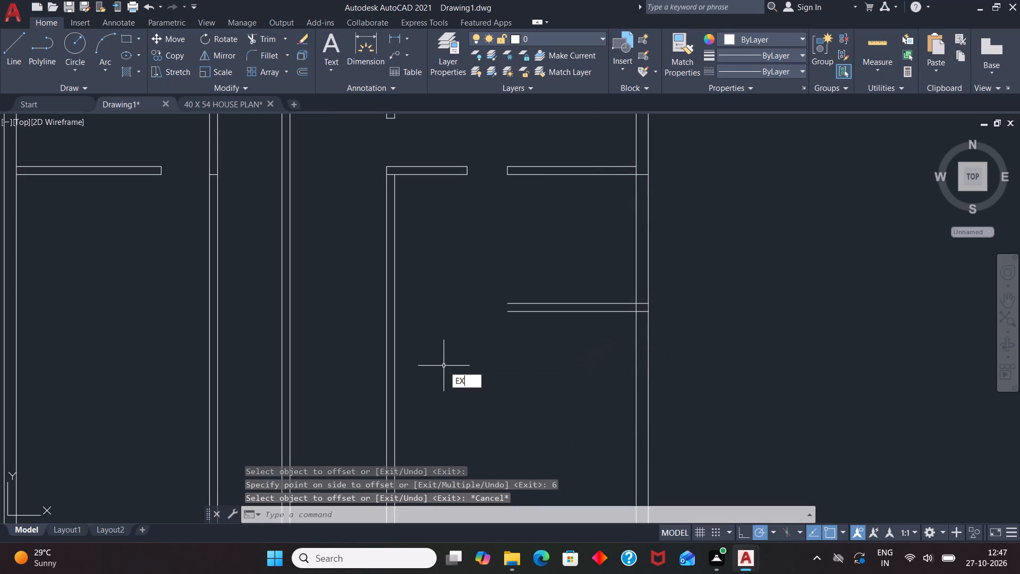
key("Return")
left_click(528, 311)
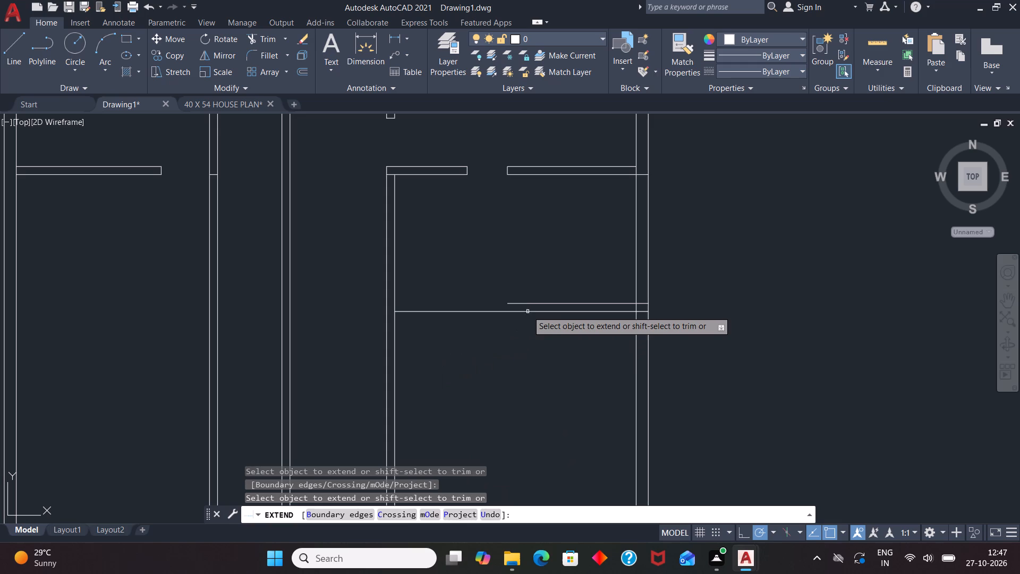
left_click(529, 303)
key("space")
Draw a line from the upper partition's lower face at the exterior wall's outer face, 3' outward and down past the lower partition.
scroll(676, 348, "down", 1)
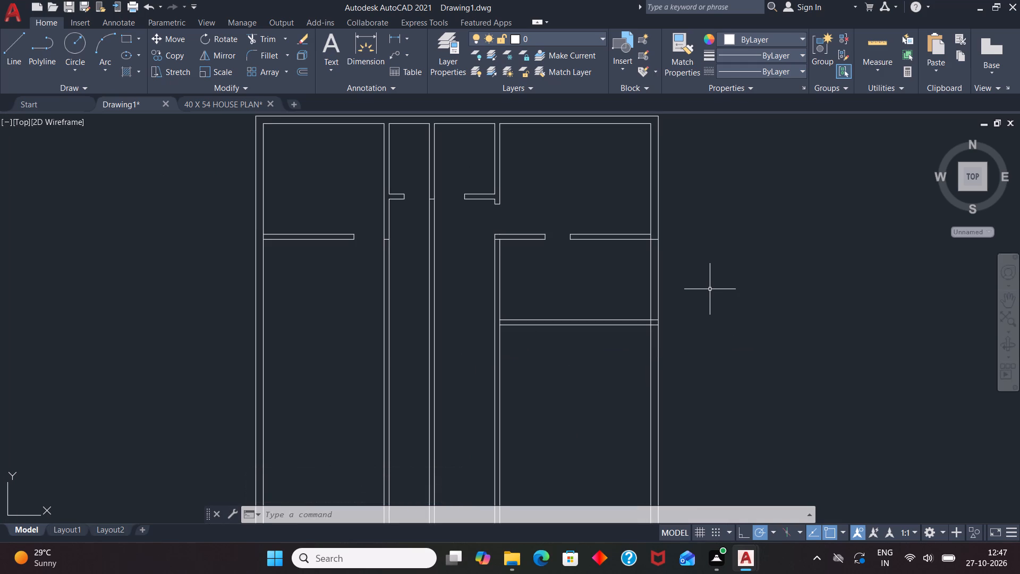
scroll(702, 264, "up", 1)
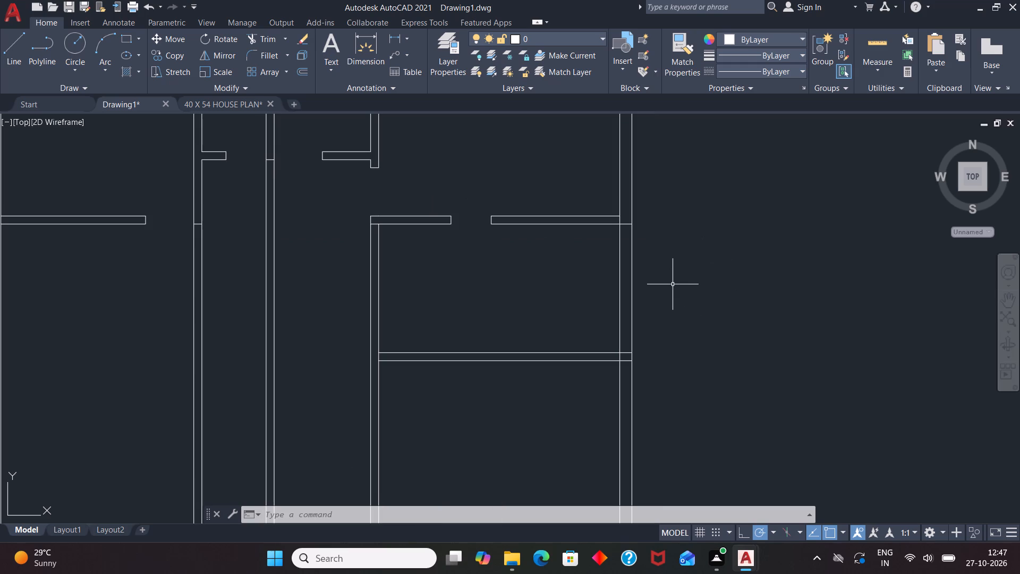
key("l")
key("Return")
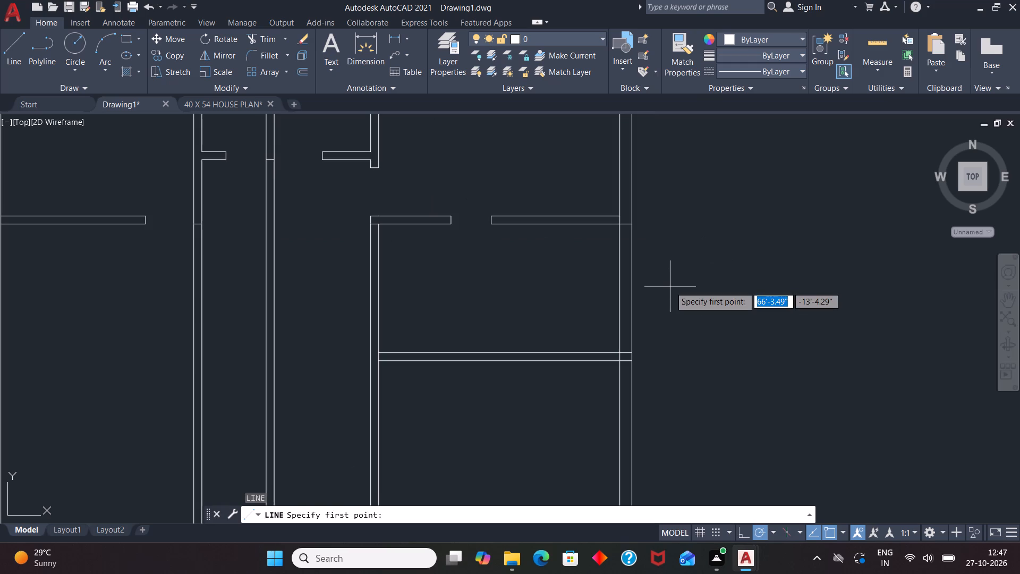
left_click(634, 224)
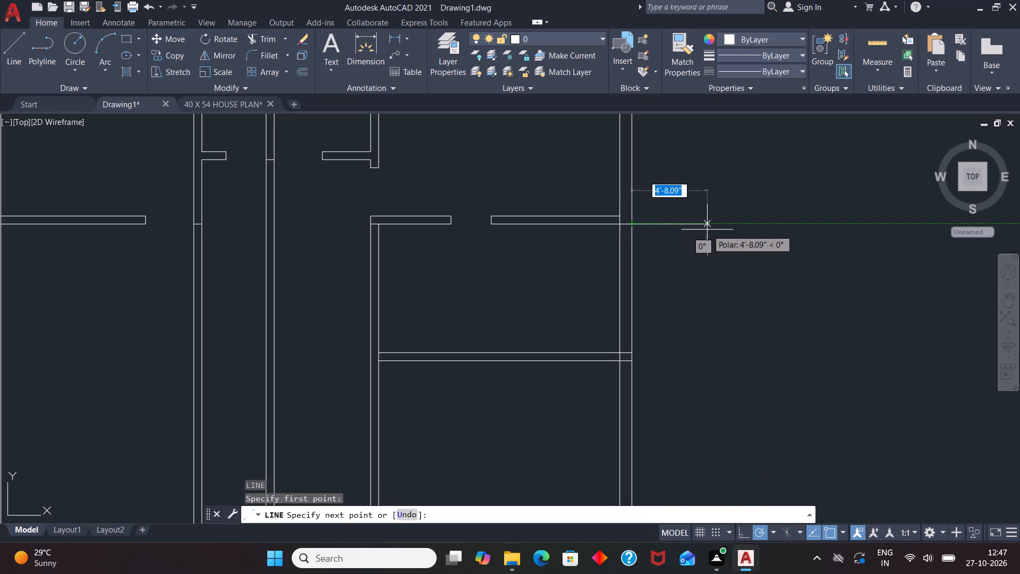
type("3'")
key("Return")
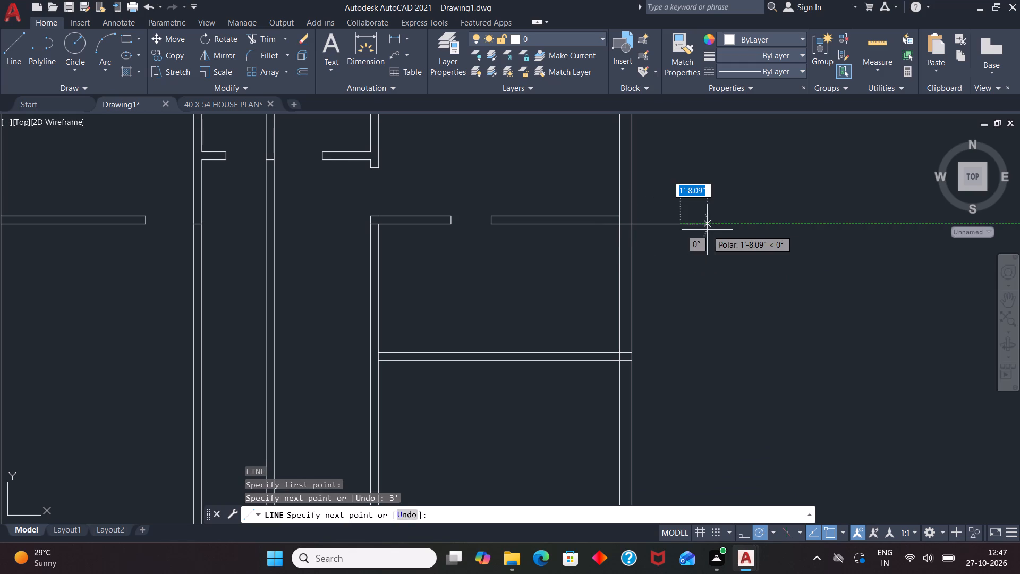
left_click(684, 376)
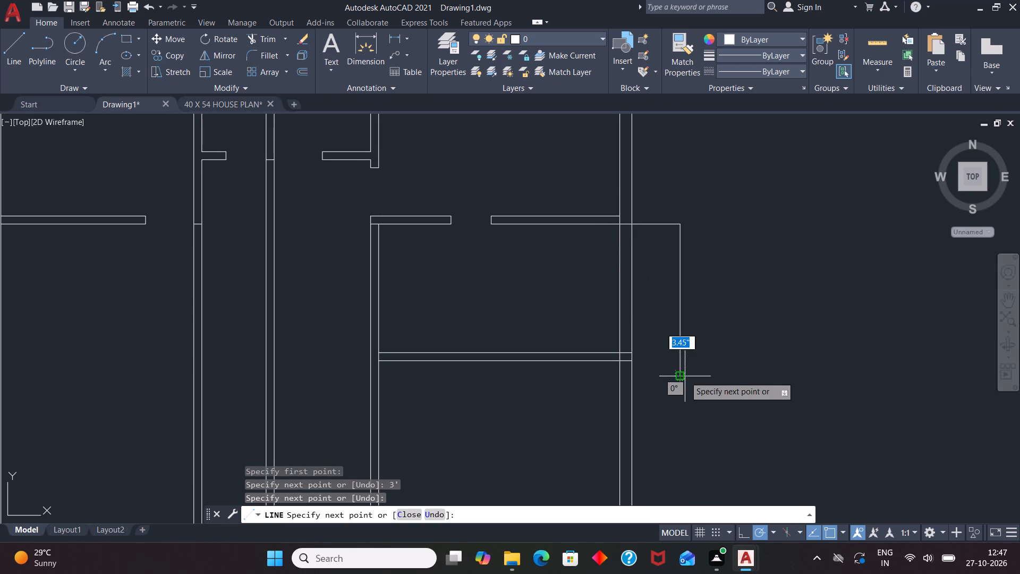
key("space")
Extend the lower face of the lower partition through the exterior wall to the new outer vertical line.
type("EX")
key("Return")
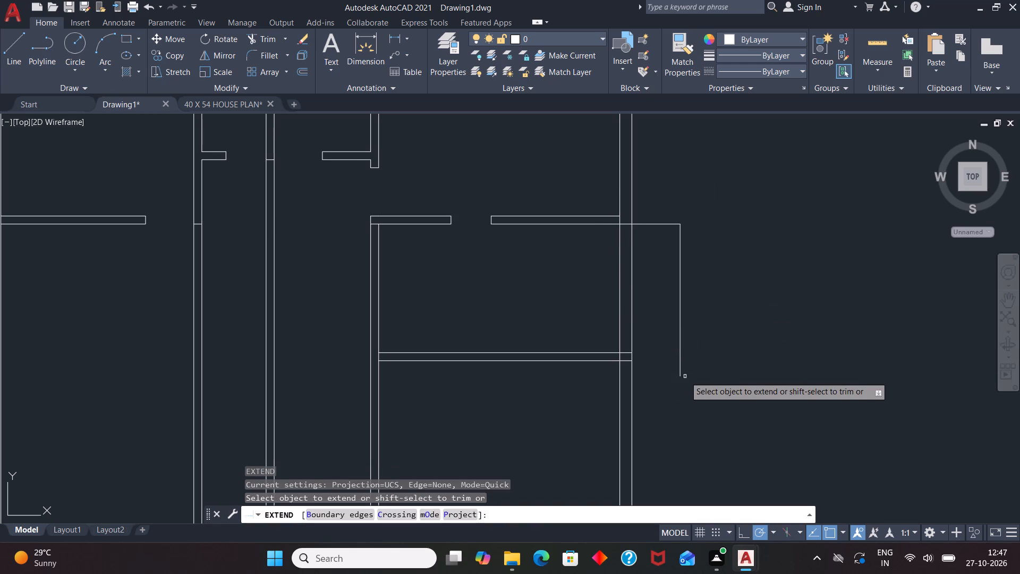
left_click(627, 360)
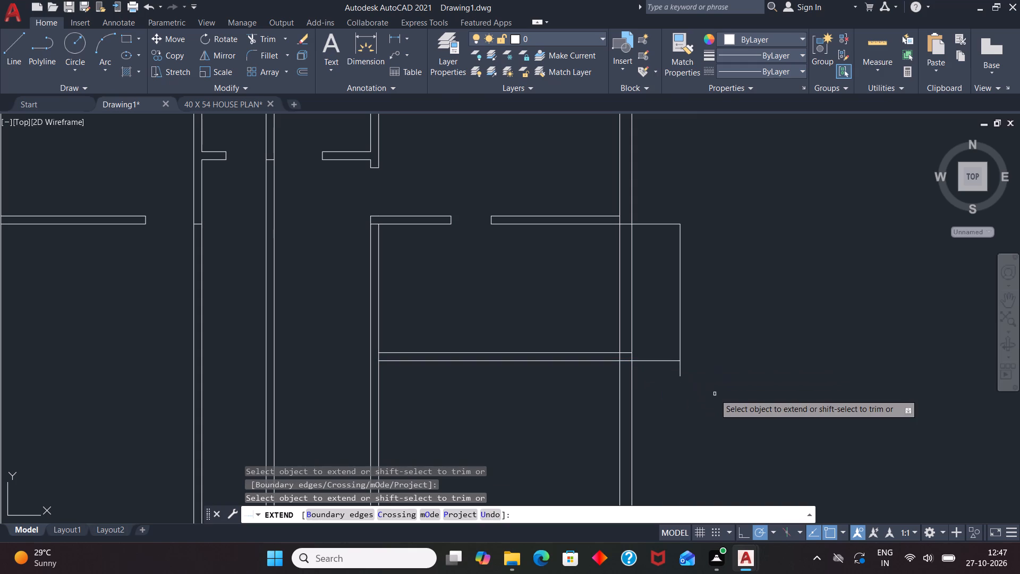
key("space")
Trim the end of the outer vertical line that overhangs below the lower partition.
type("TR")
key("Return")
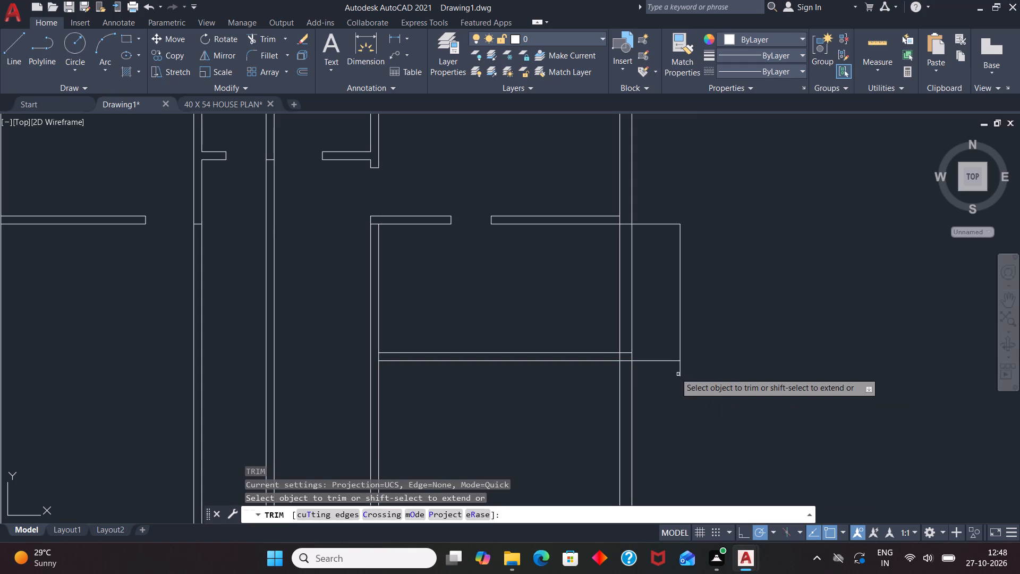
left_click(683, 373)
left_click(682, 373)
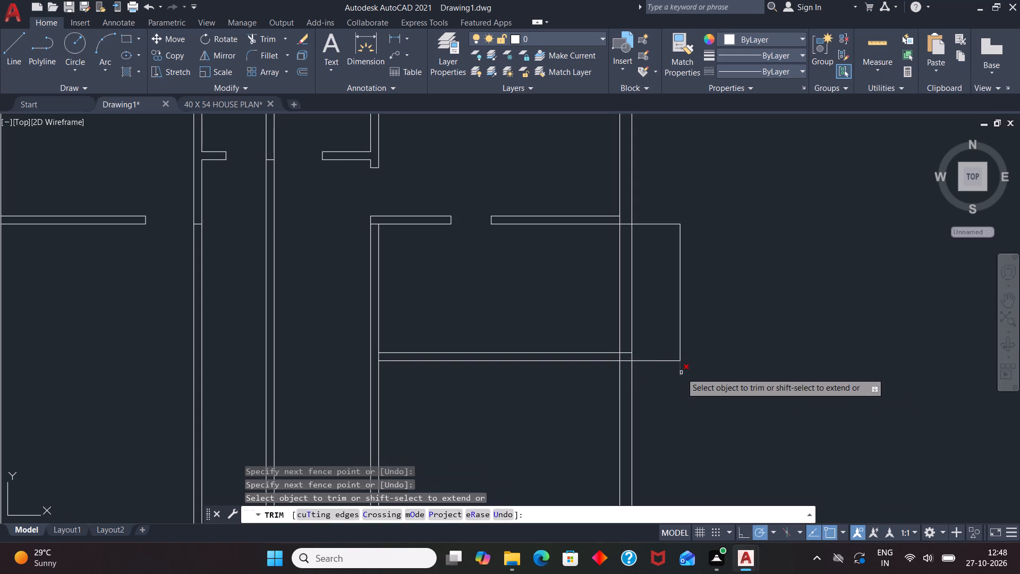
left_click(681, 373)
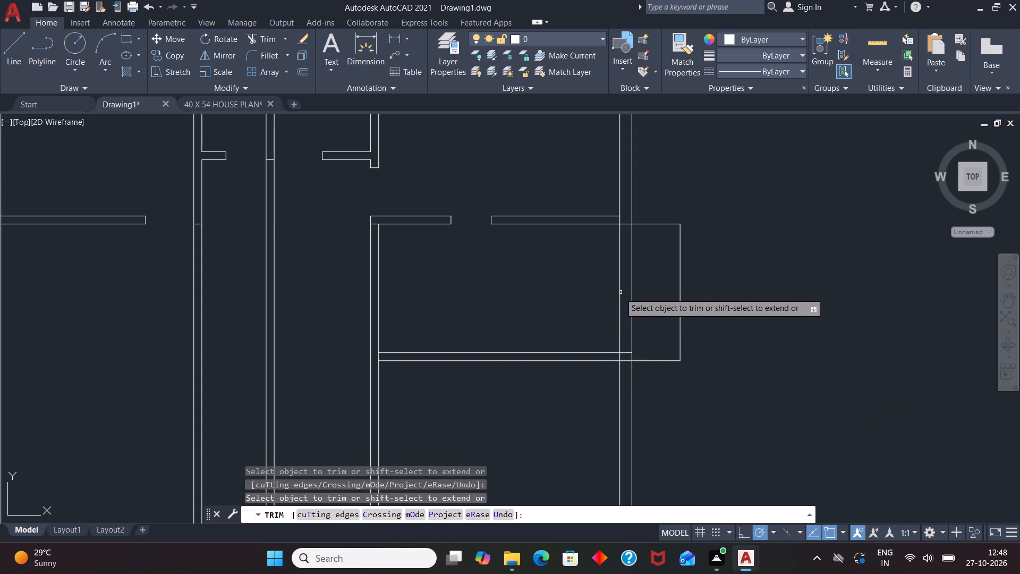
Trim the right exterior wall's inner face between the two partitions, including the wall segments crossing the partition ends.
left_click(619, 294)
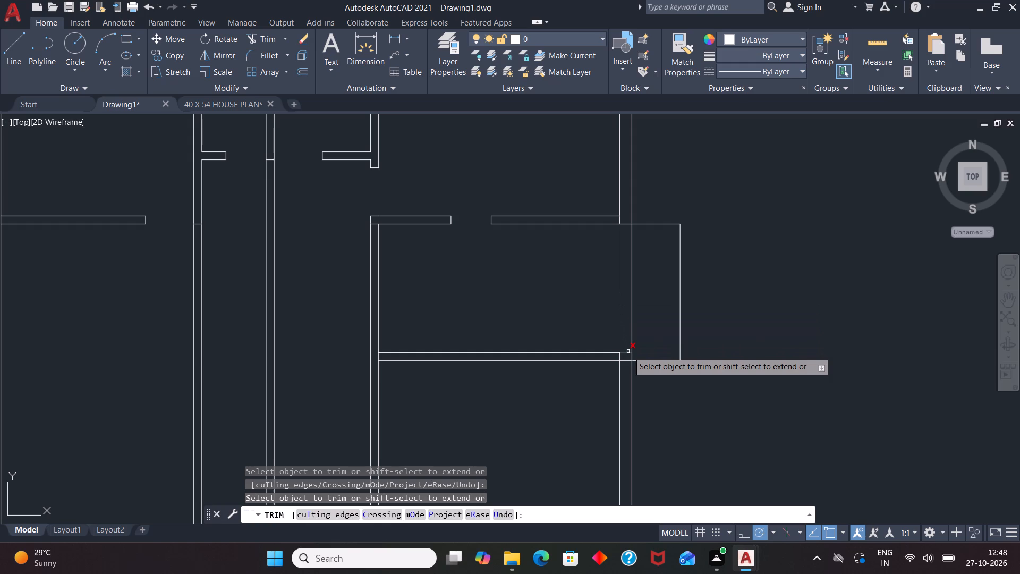
left_click(628, 351)
left_click(621, 357)
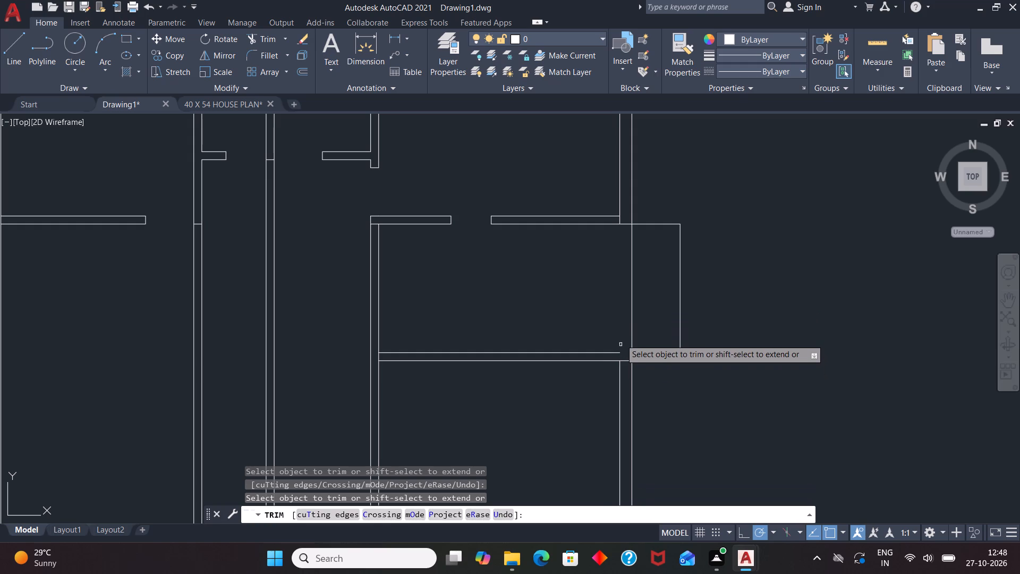
left_click(621, 219)
key("space")
Extend the upper face of the lower partition across the exterior wall to the outer vertical line.
type("EX")
key("Return")
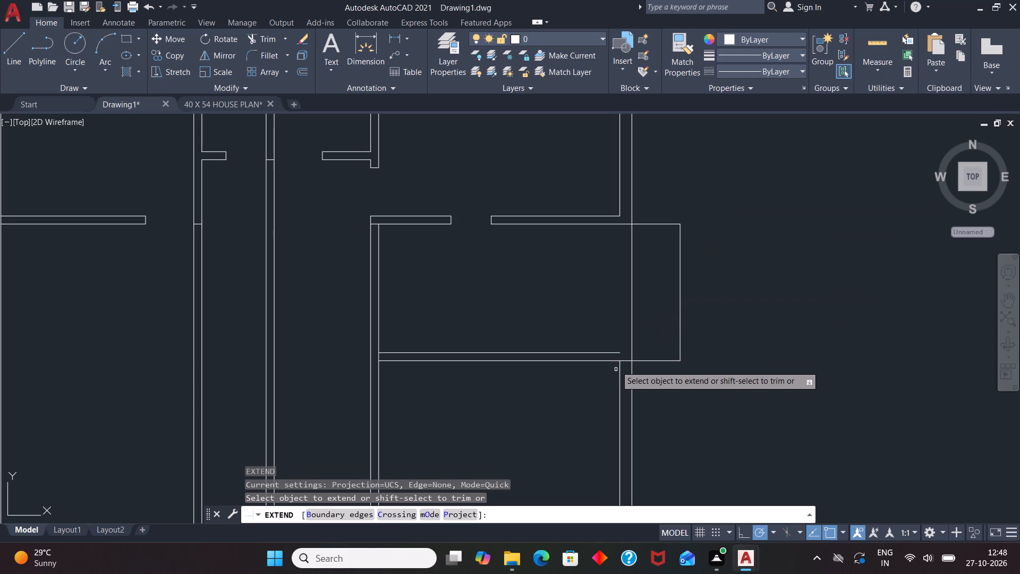
left_click(614, 354)
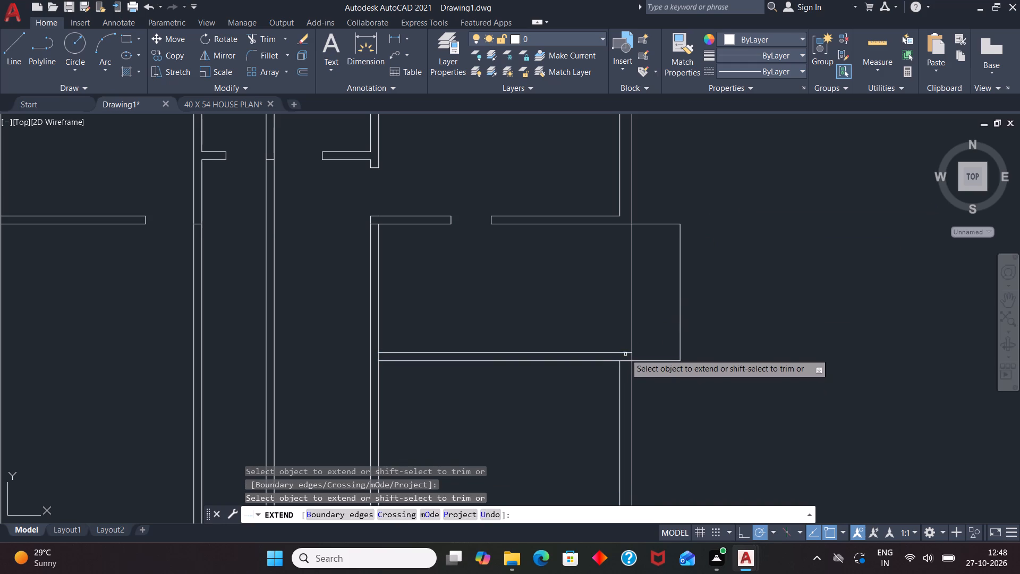
left_click(626, 352)
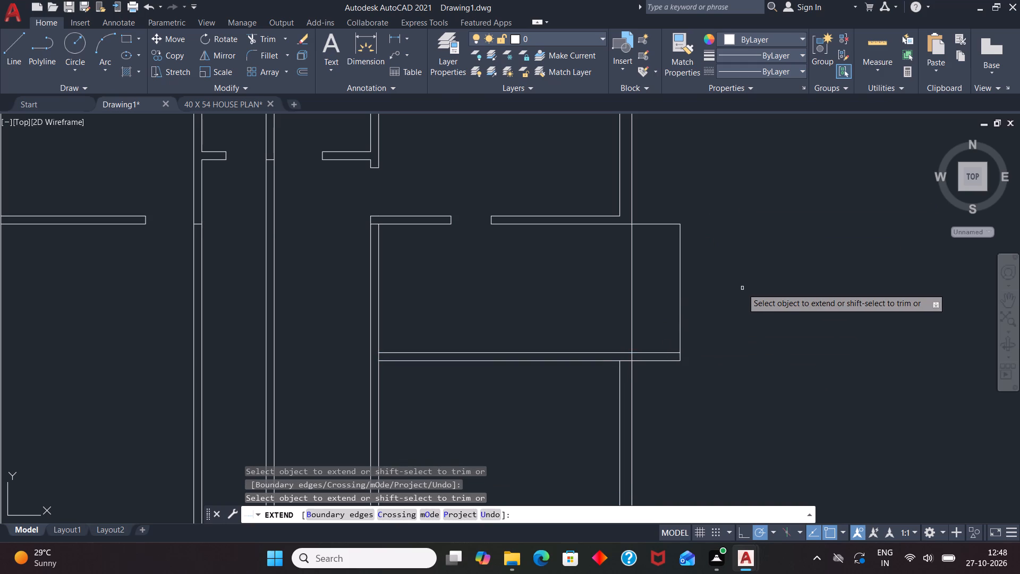
key("Escape")
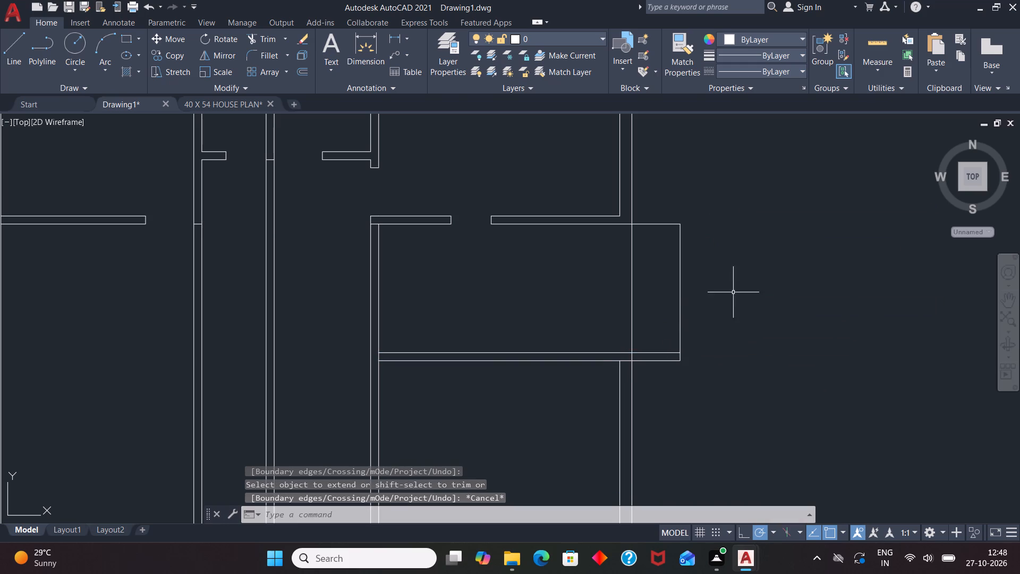
Draw a horizontal line continuing the upper partition's upper face outward, slightly past the outer vertical line.
key("l")
key("Return")
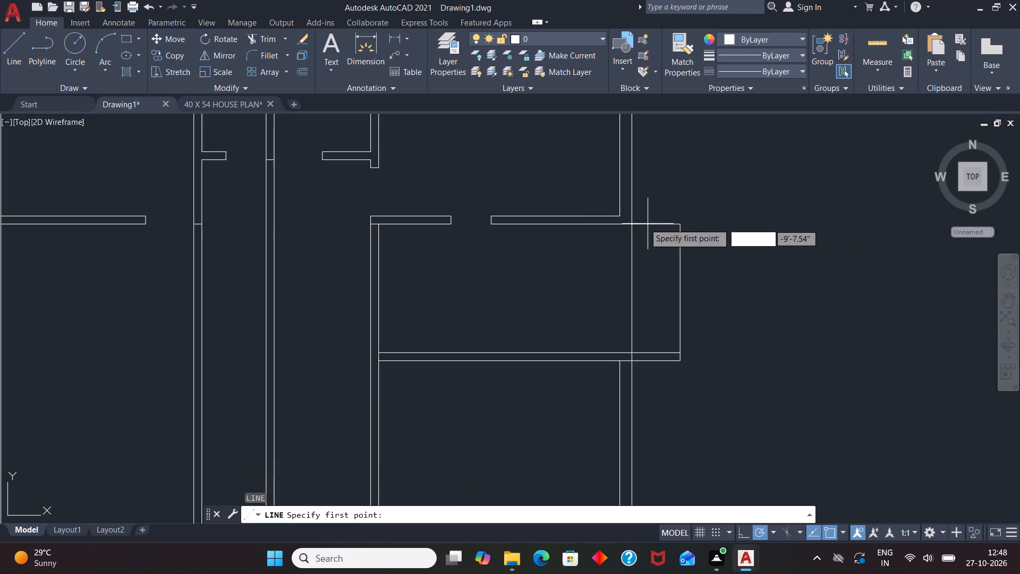
left_click_drag(616, 215, 622, 216)
left_click(696, 210)
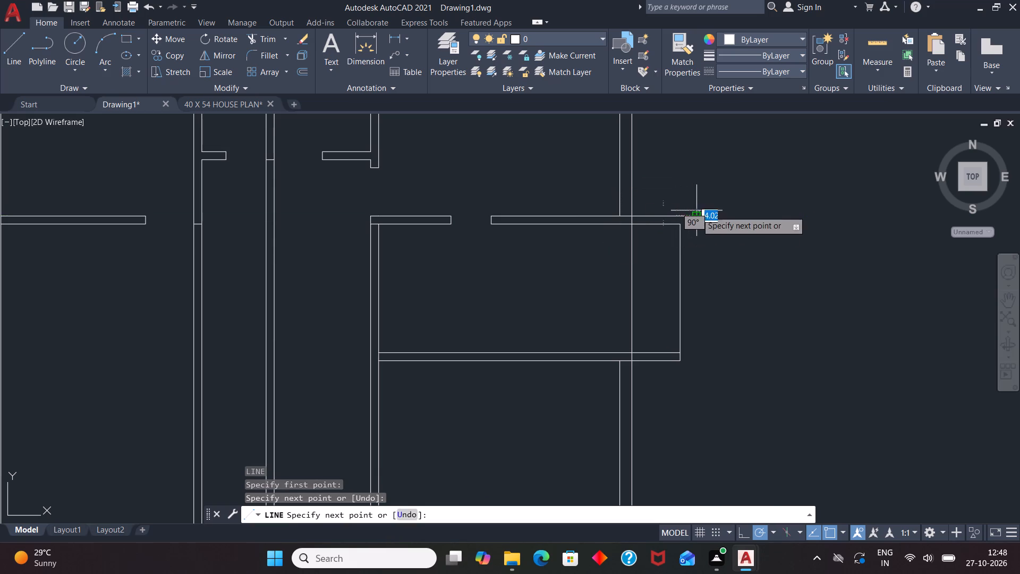
key("Escape")
Extend the outer vertical line up to the new horizontal line.
type("EX")
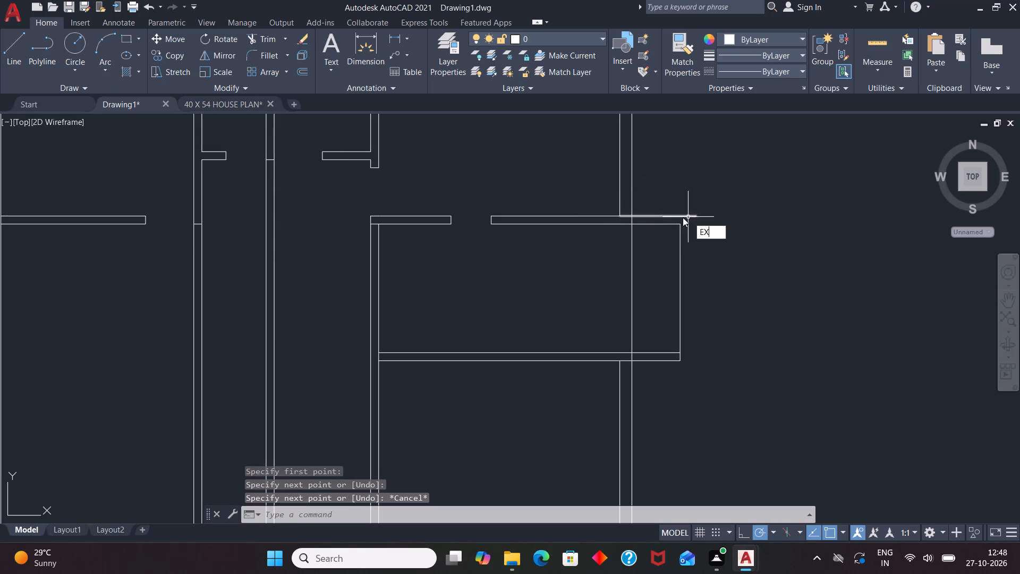
key("Return")
left_click(682, 229)
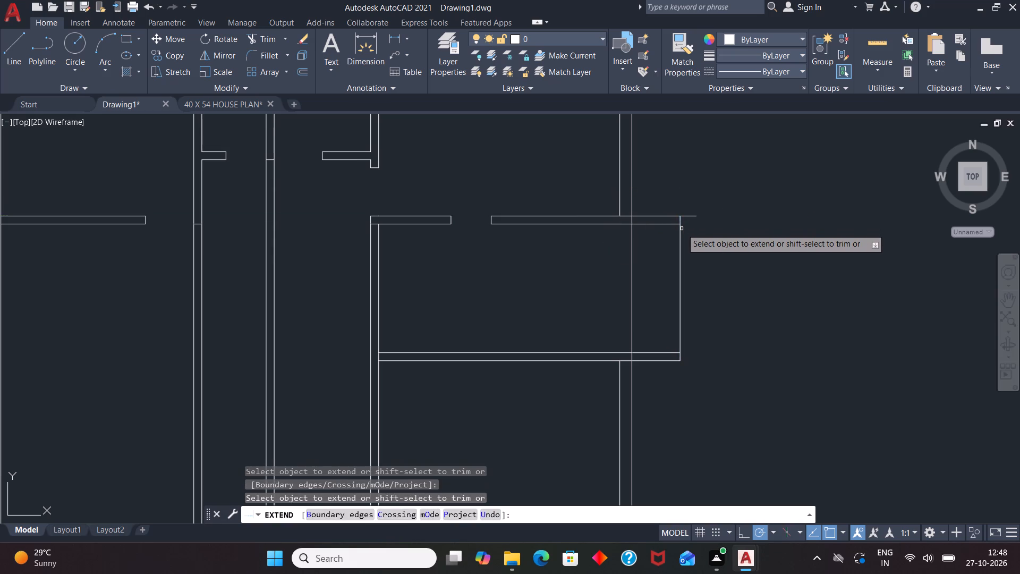
key("space")
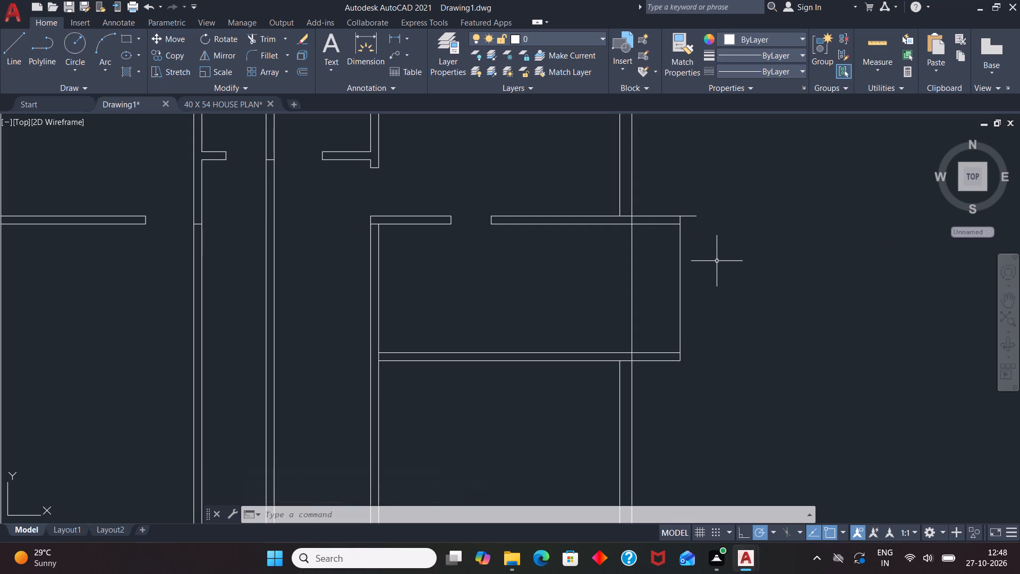
Offset the outer vertical line 6" outward to form the projecting room's wall thickness.
key("o")
key("Return")
key("6")
key("Return")
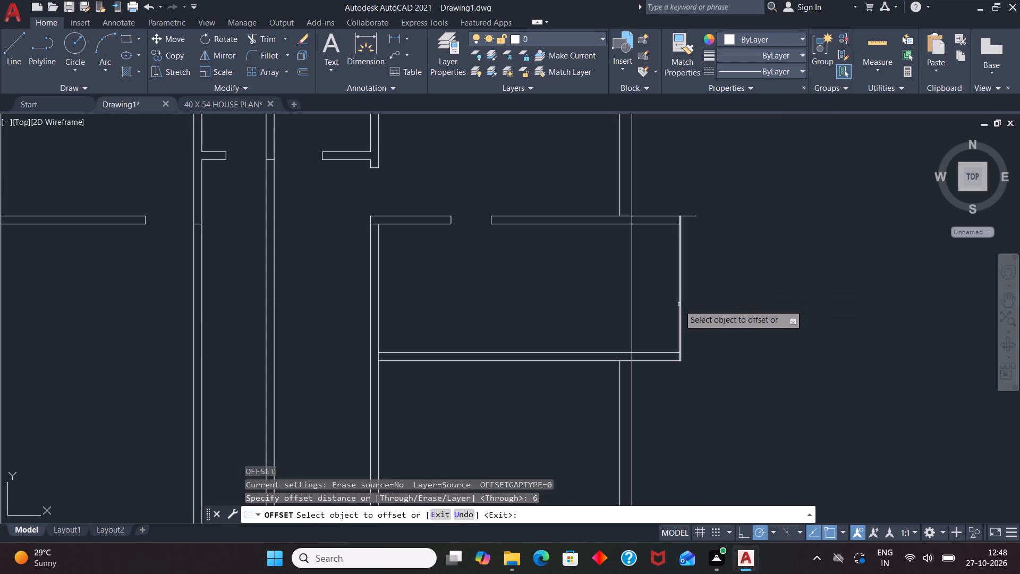
left_click(679, 305)
left_click(699, 299)
key("space")
Extend the lower face of the lower partition to the offset outer vertical line to close the corner.
key("w")
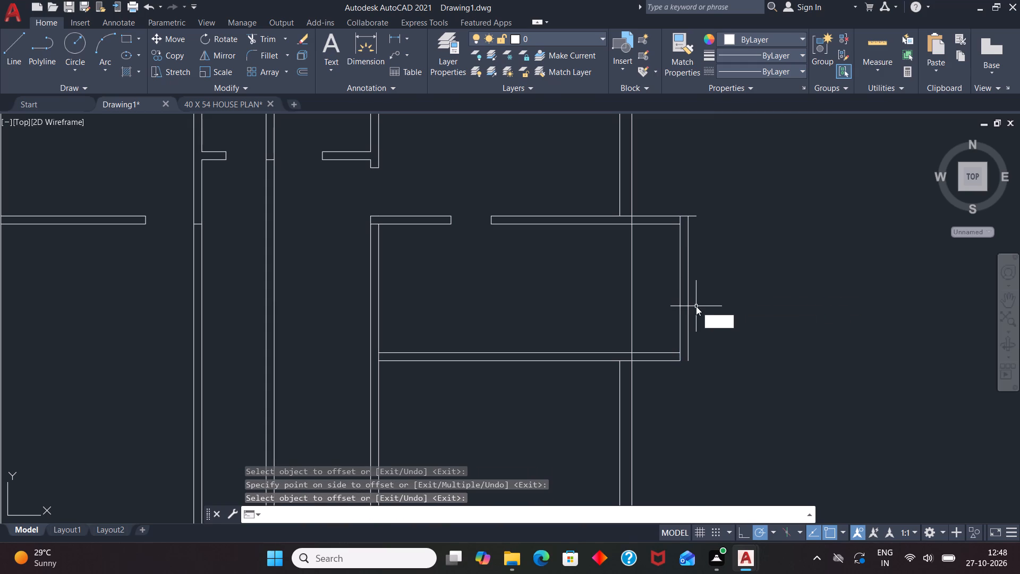
key("BackSpace")
type("EX")
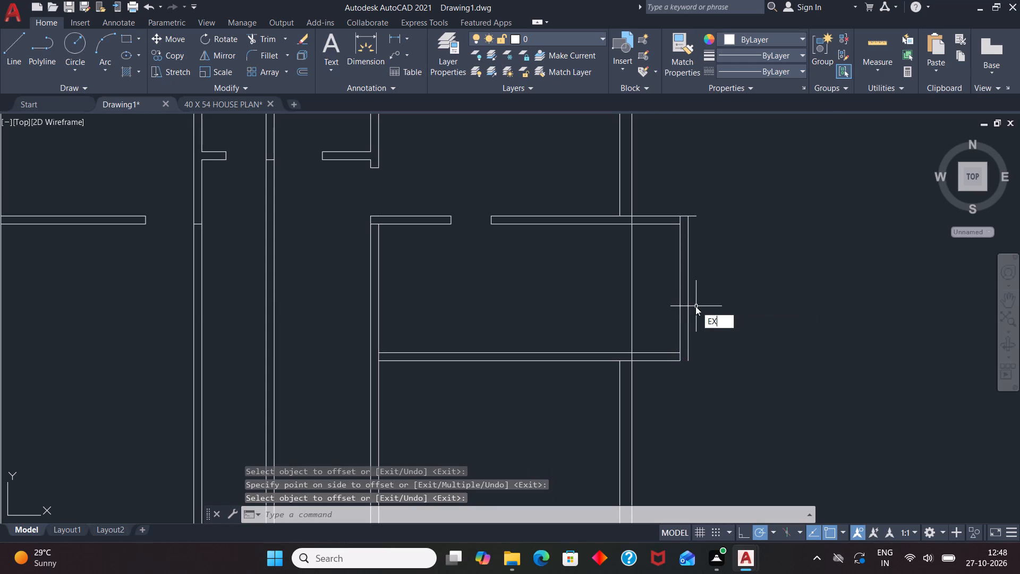
key("Return")
left_click(675, 360)
key("space")
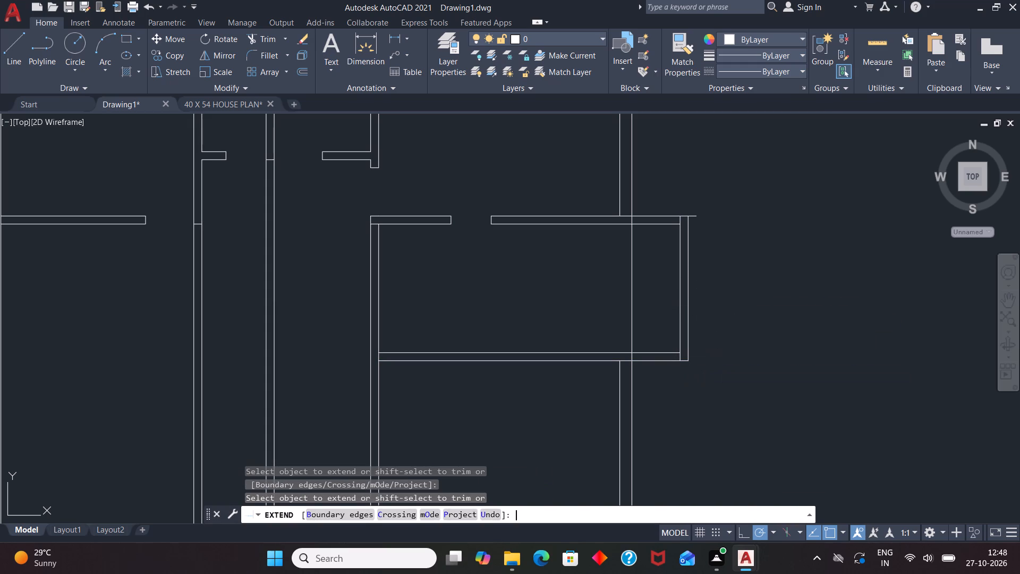
Trim the overlapping line ends at the projecting room's two outer corners and the old exterior wall line crossing its upper and lower walls.
type("TR")
key("Return")
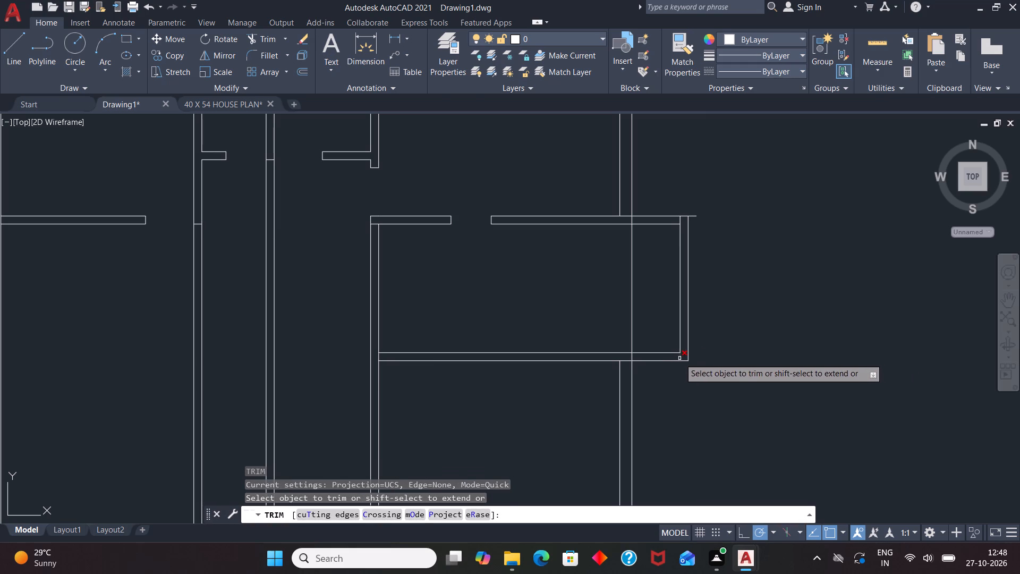
left_click(679, 358)
left_click(693, 215)
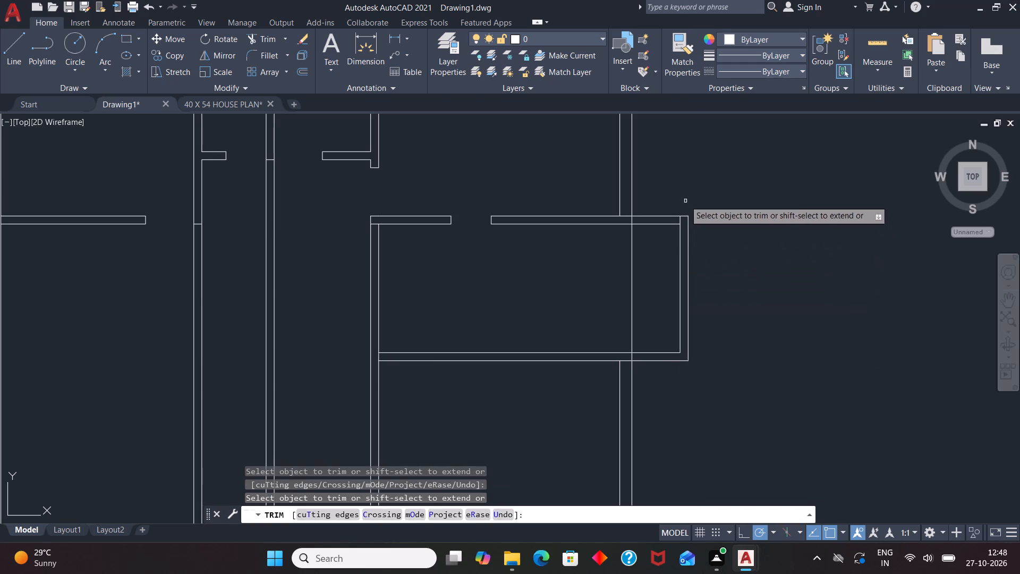
left_click(681, 221)
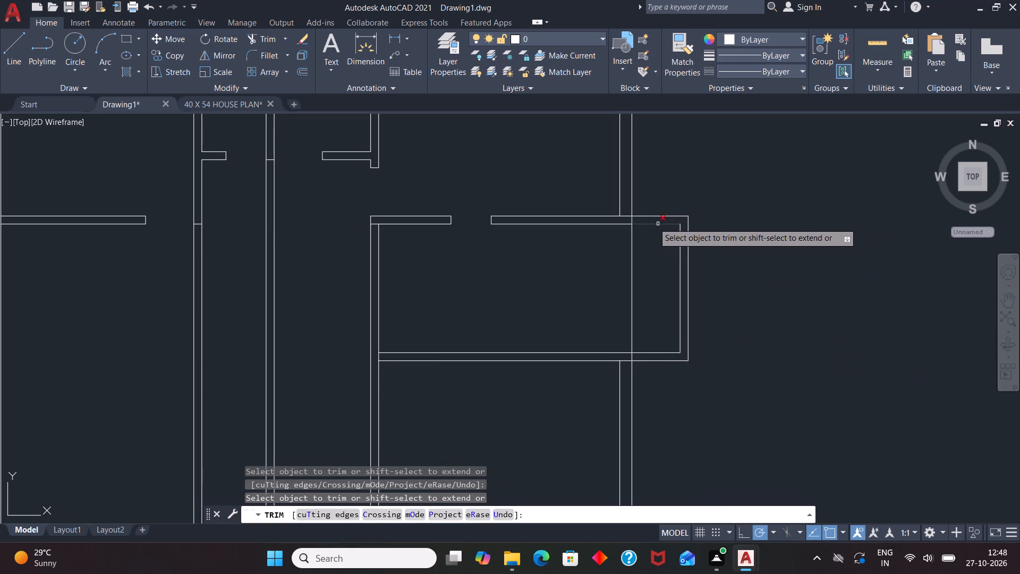
left_click(632, 220)
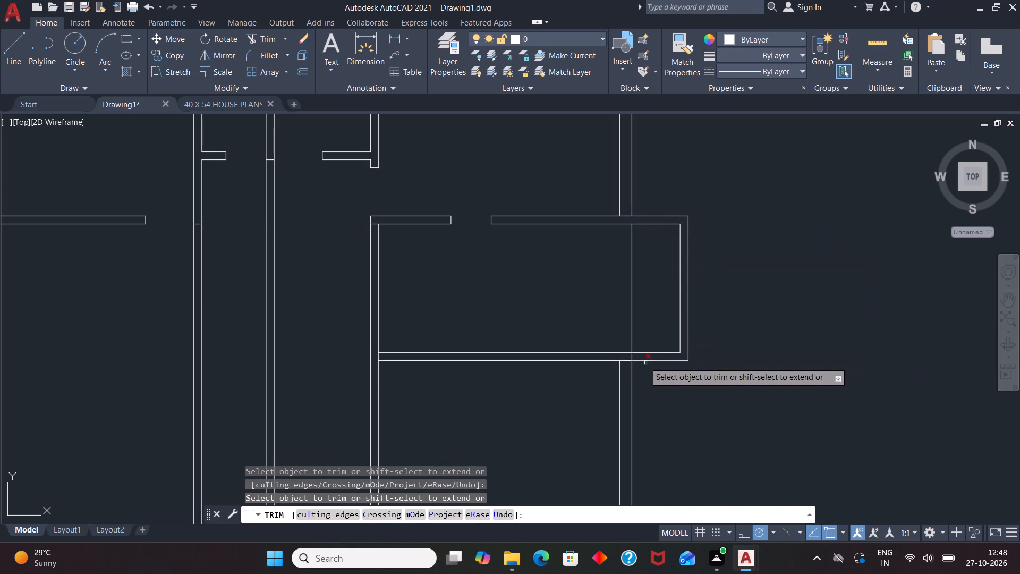
left_click(634, 358)
left_click(631, 357)
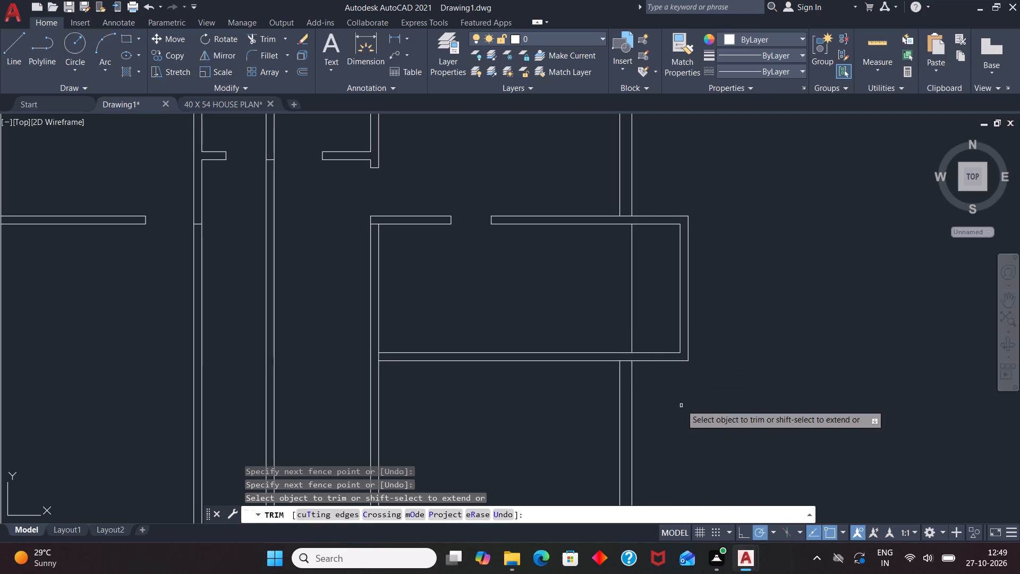
Trim away both lines of the right exterior wall below the projecting room.
scroll(705, 330, "down", 1)
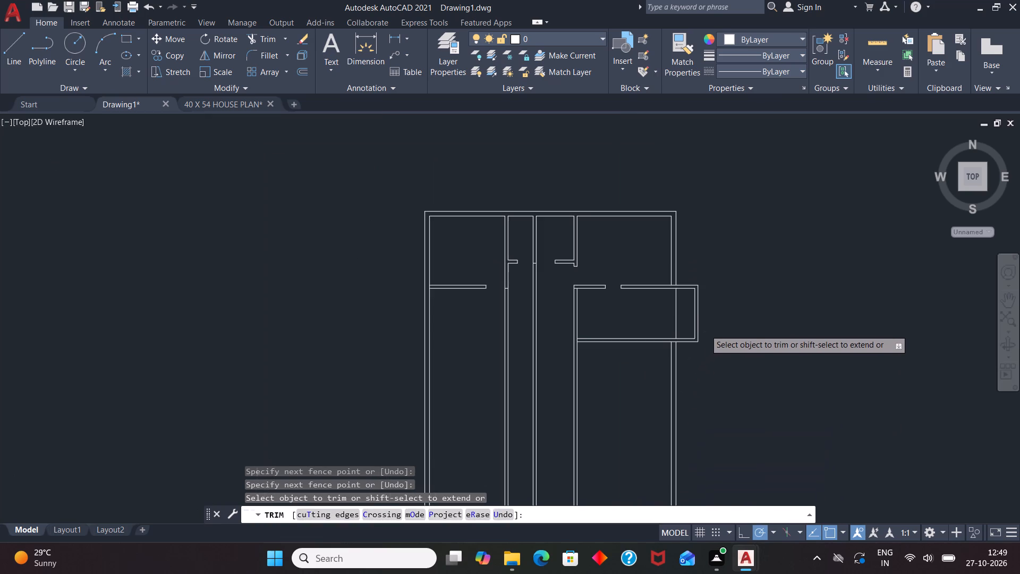
scroll(705, 330, "down", 3)
scroll(702, 384, "up", 2)
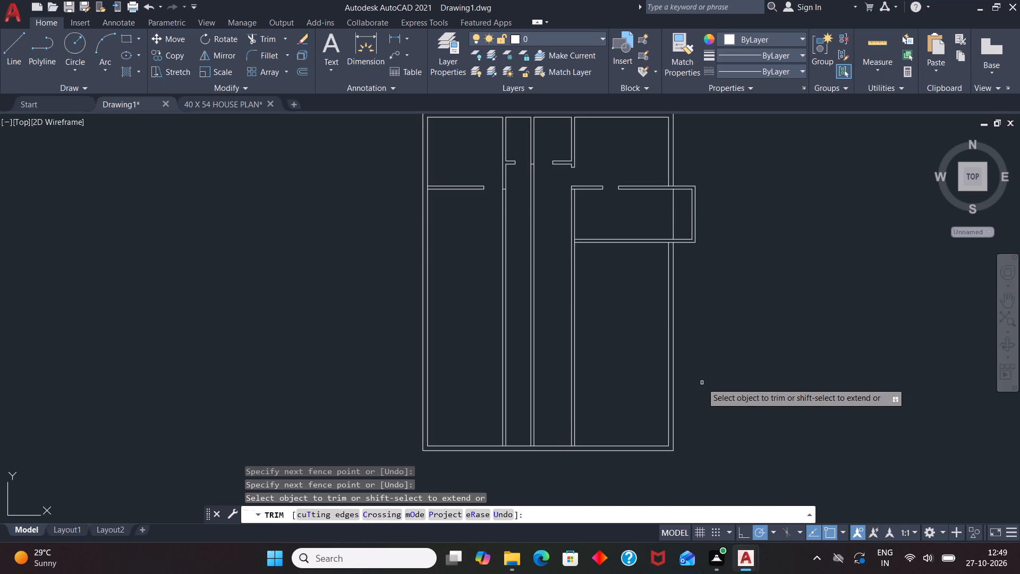
left_click_drag(702, 381, 656, 370)
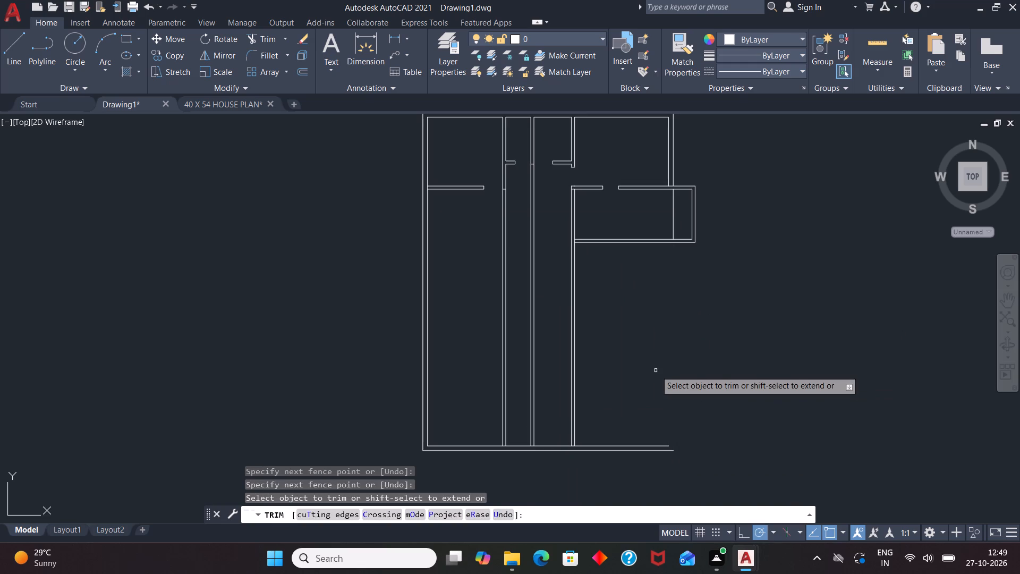
key("Escape")
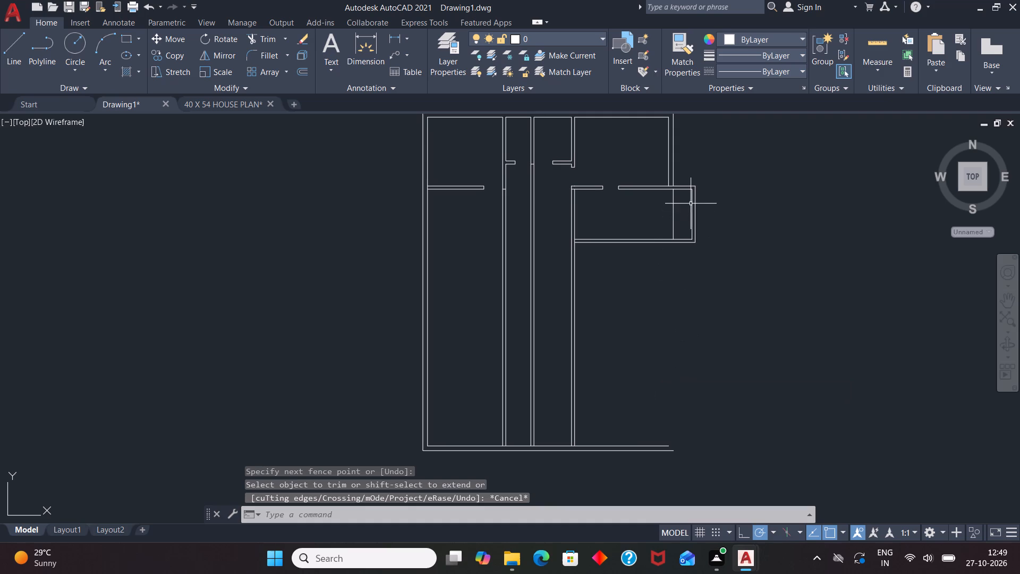
Delete the inner vertical line of the projecting room's outer wall.
left_click(692, 201)
scroll(700, 164, "up", 1)
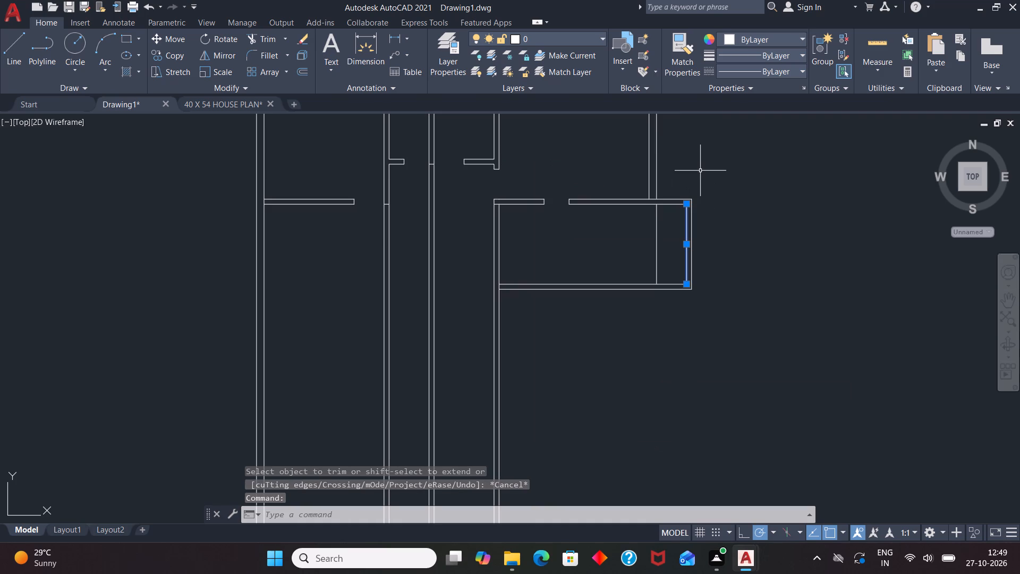
key("Delete")
Offset the projecting room's outer vertical line 9" inward.
key("o")
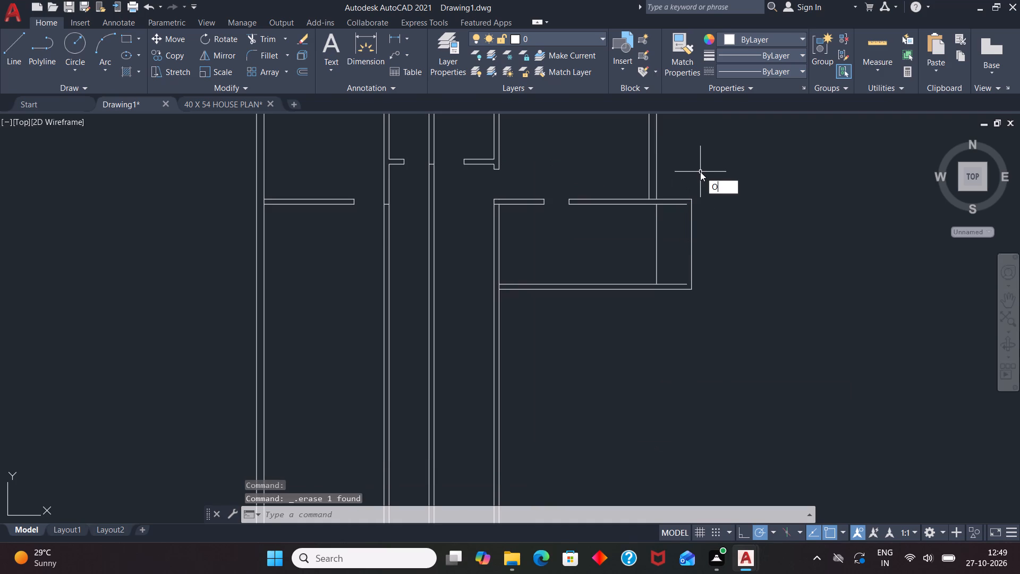
key("Return")
key("9")
key("Return")
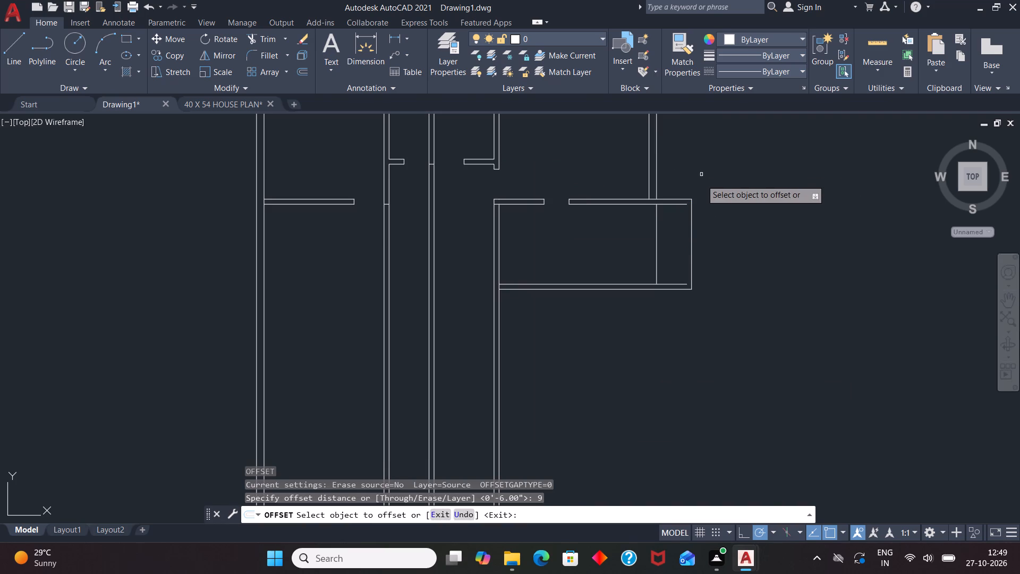
left_click(692, 240)
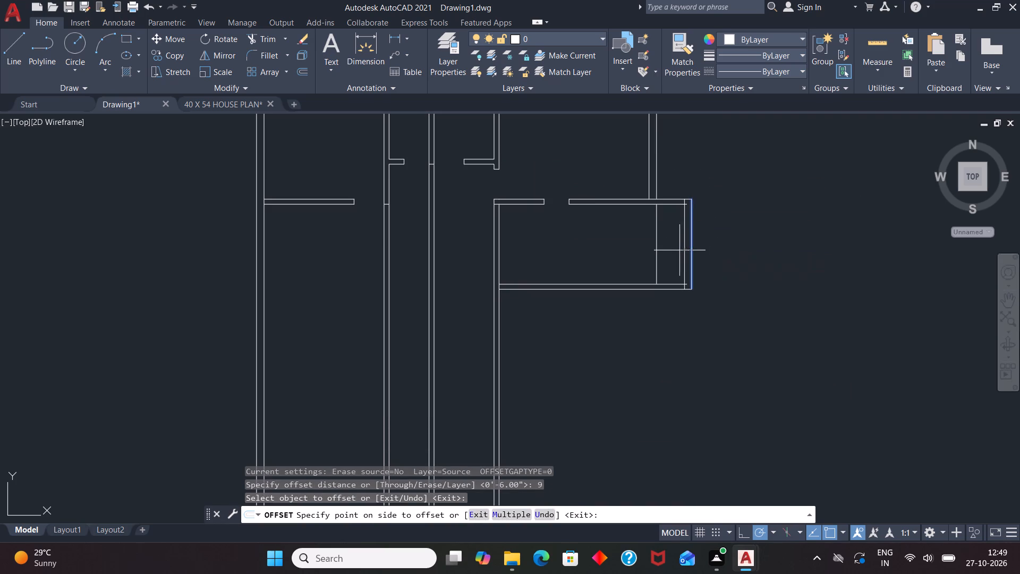
left_click(679, 250)
key("space")
Trim the overlapping line ends where the 9" wall's inner face meets the projecting room's upper and lower walls.
type("TR")
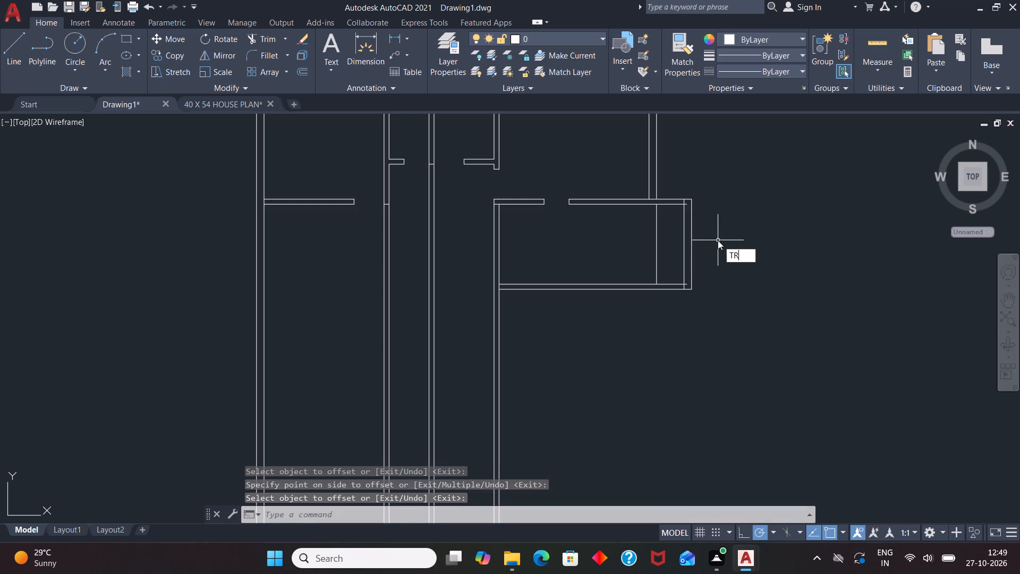
key("Return")
scroll(696, 197, "up", 3)
left_click(653, 228)
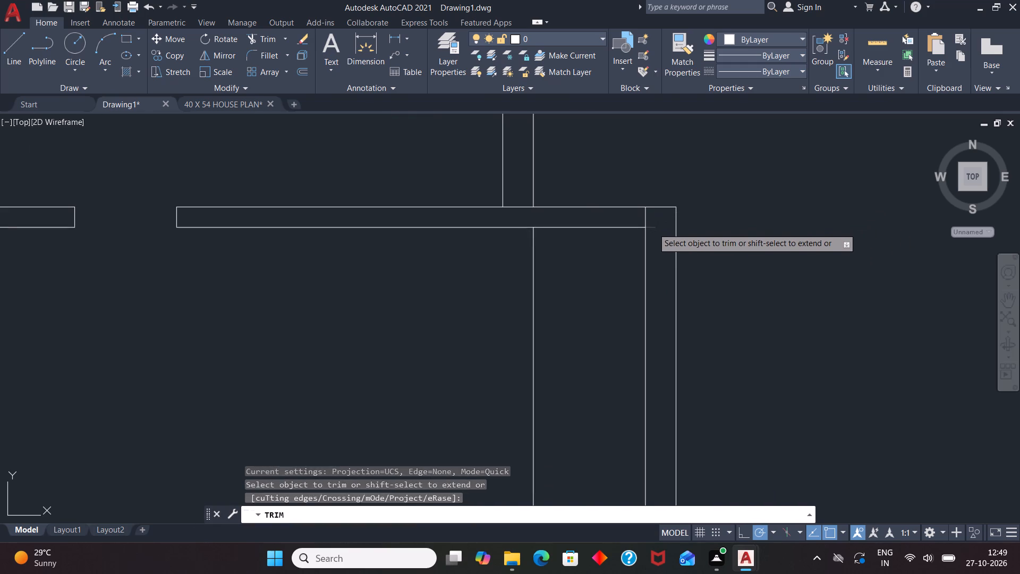
left_click(647, 217)
scroll(648, 202, "down", 2)
scroll(646, 343, "up", 2)
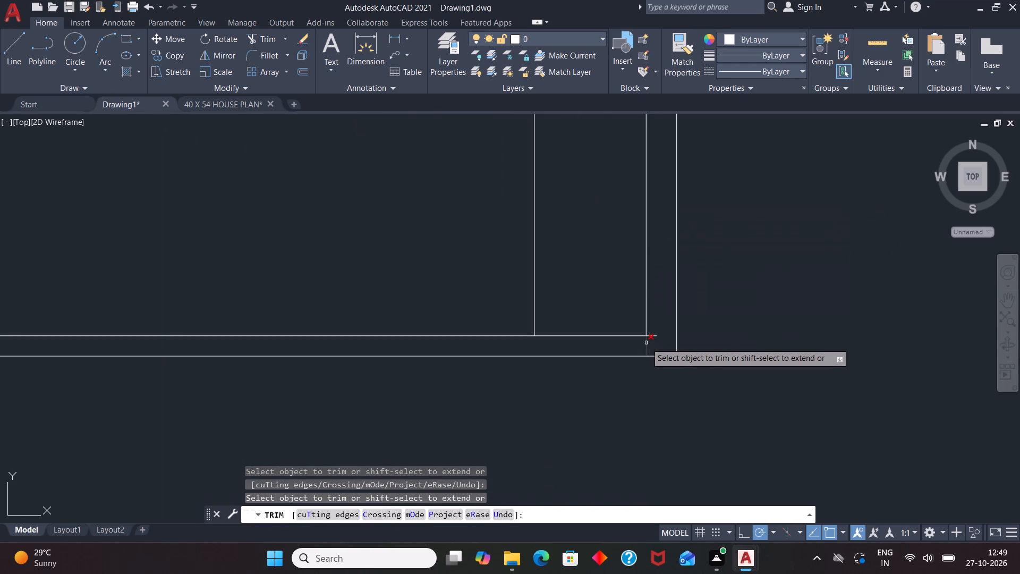
left_click(646, 343)
left_click(653, 334)
scroll(651, 284, "down", 3)
scroll(684, 254, "down", 1)
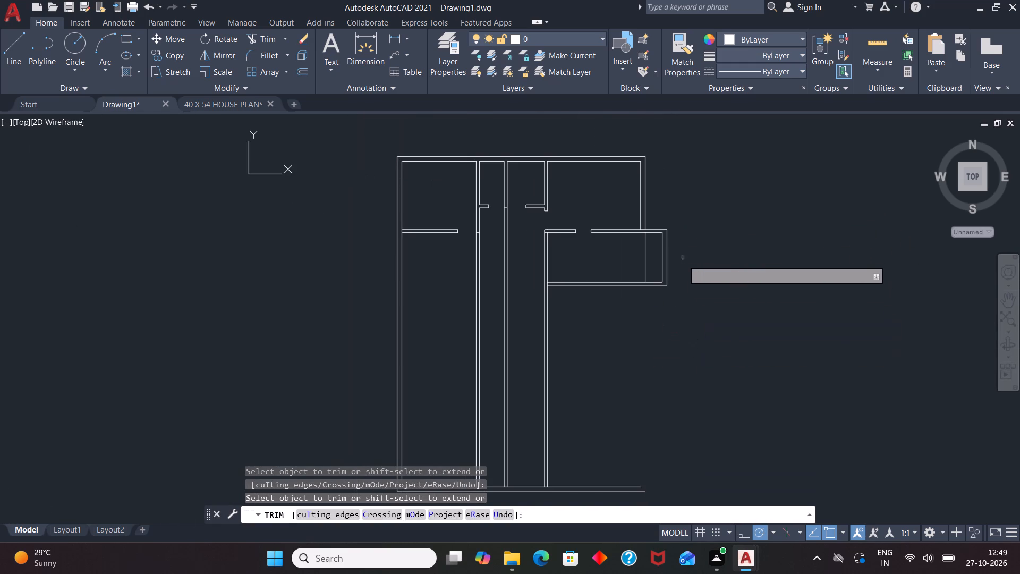
key("space")
Draw a vertical line about 34' long from the projecting room's lower outer corner down slightly past the bottom exterior wall.
scroll(631, 247, "down", 1)
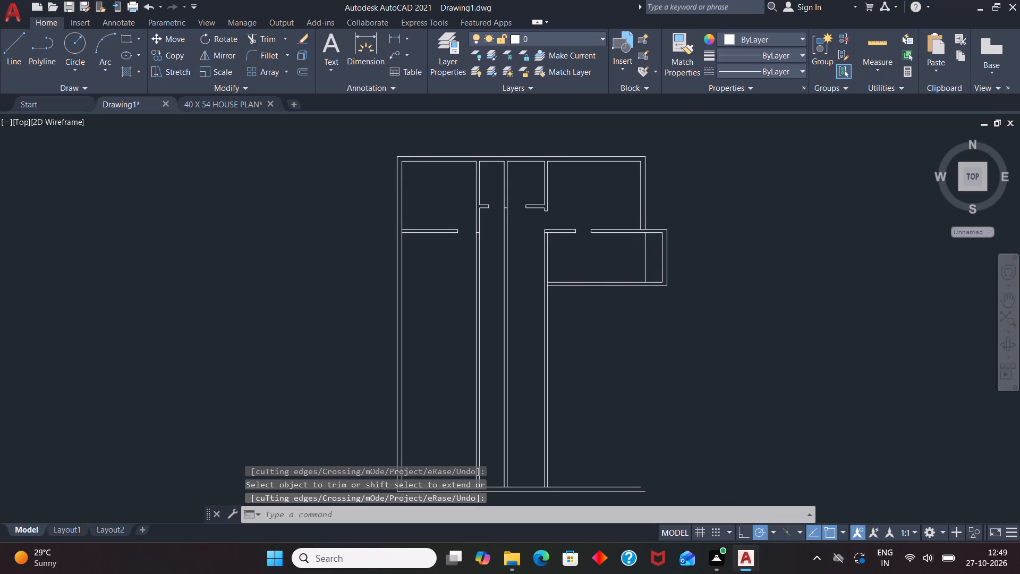
scroll(673, 369, "up", 1)
key("l")
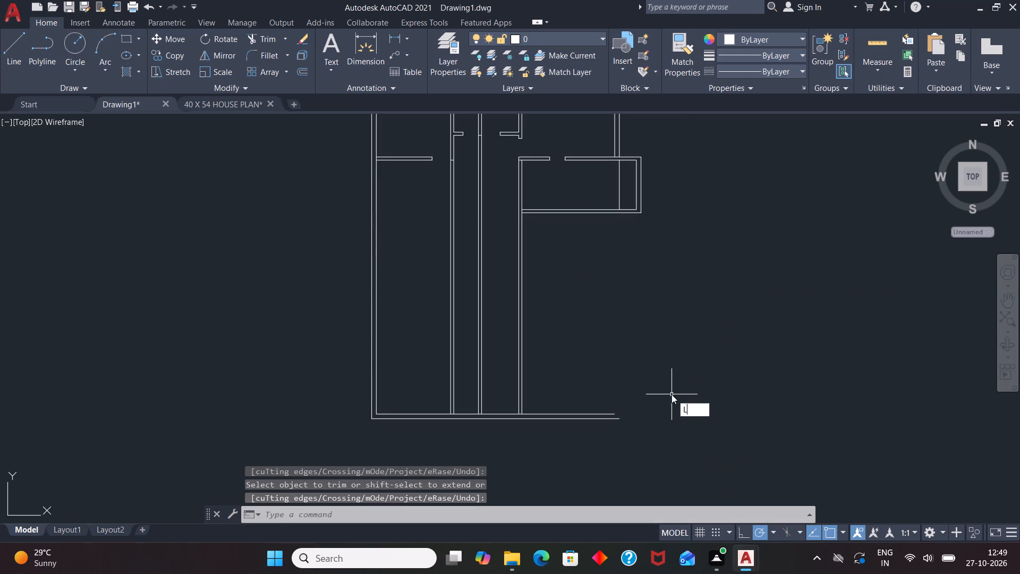
key("Return")
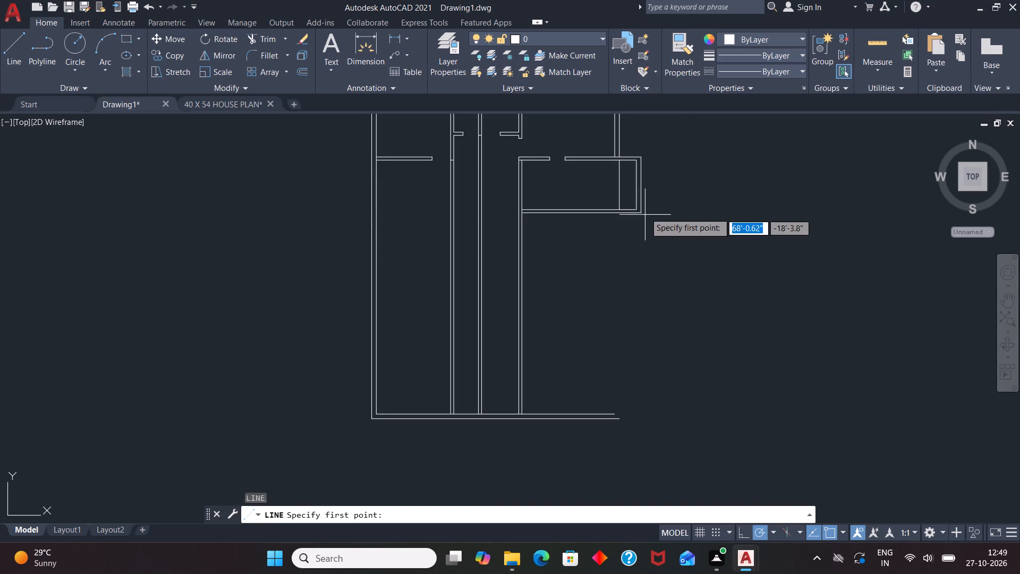
left_click(645, 210)
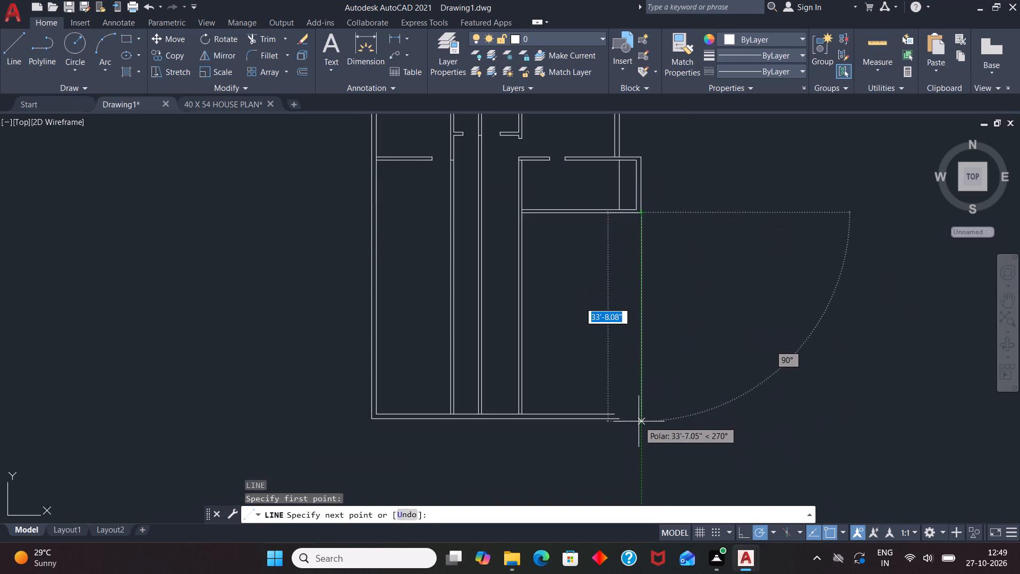
left_click(640, 425)
key("space")
Offset the new vertical line 9" inward to form the lower right exterior wall.
type("O")
key("Return")
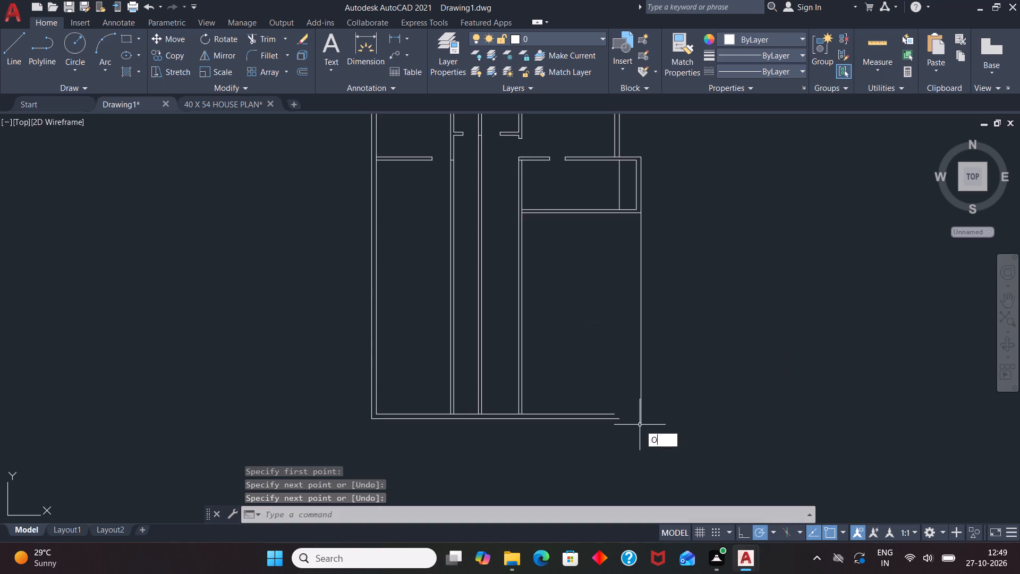
key("9")
key("Return")
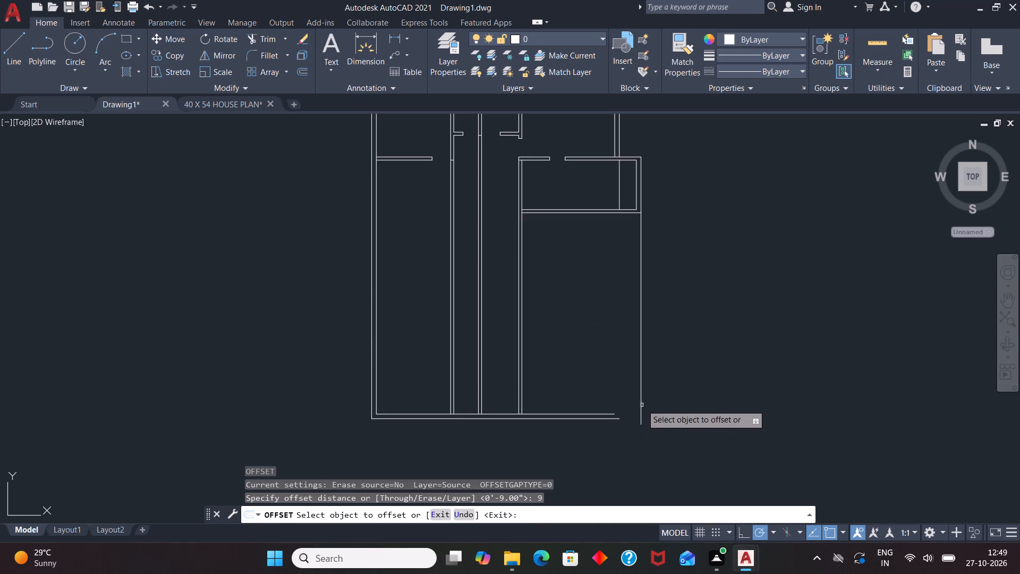
left_click(642, 404)
left_click(618, 419)
key("space")
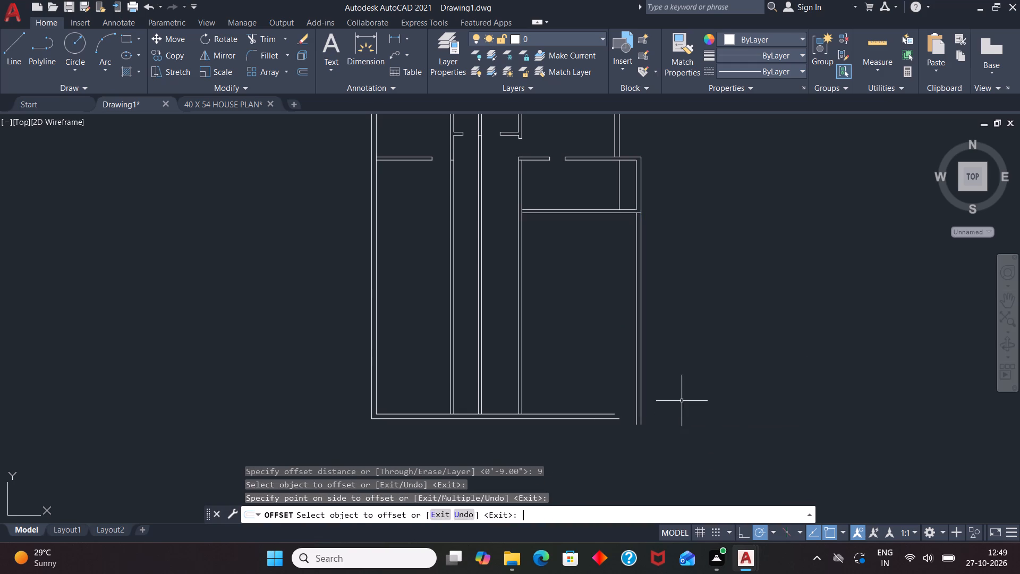
Extend both lines of the bottom exterior wall to the inner face of the new right wall.
type("EC")
key("BackSpace")
key("x")
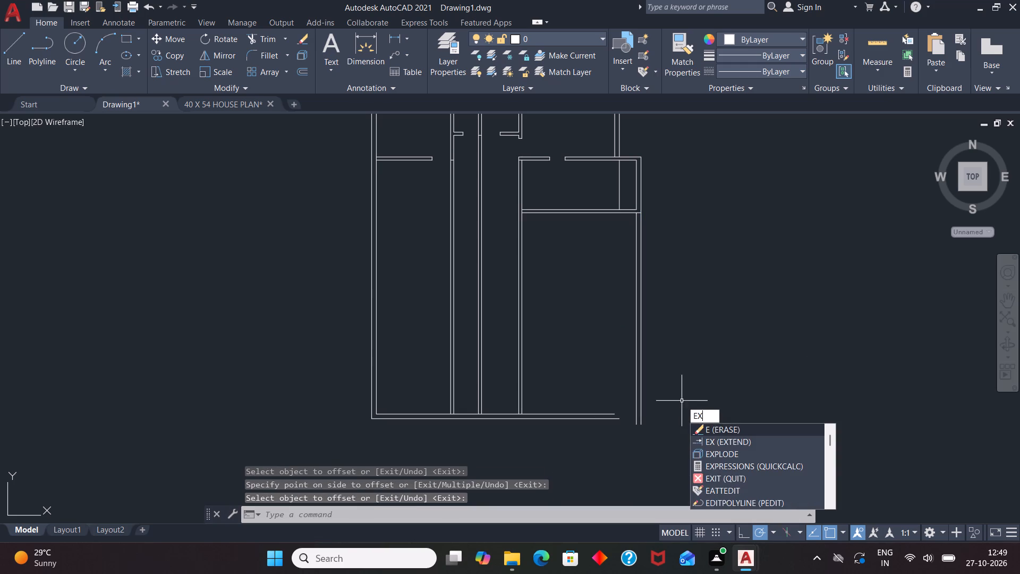
key("Return")
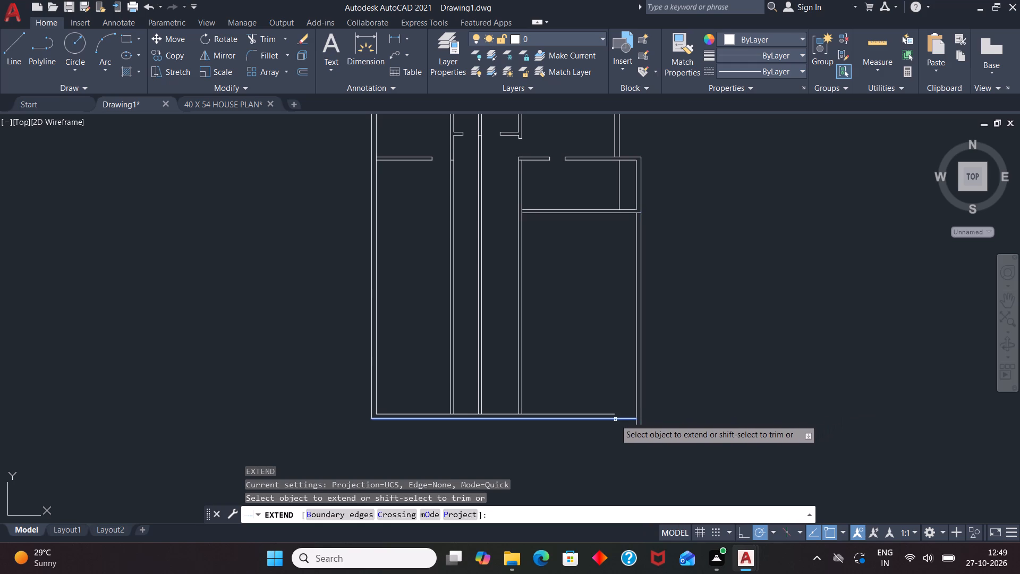
left_click(615, 419)
left_click(611, 412)
left_click(607, 413)
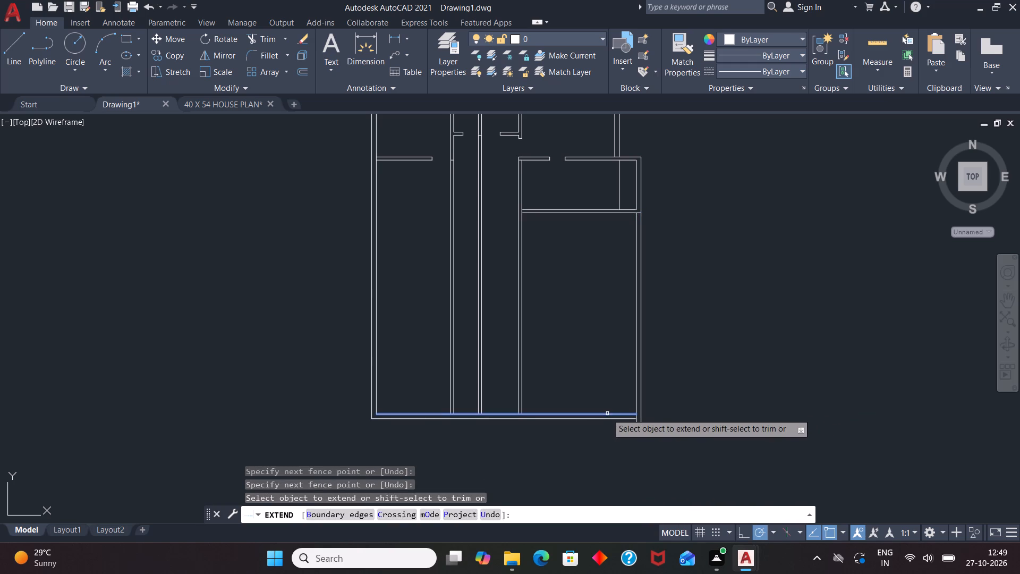
left_click(607, 413)
key("Escape")
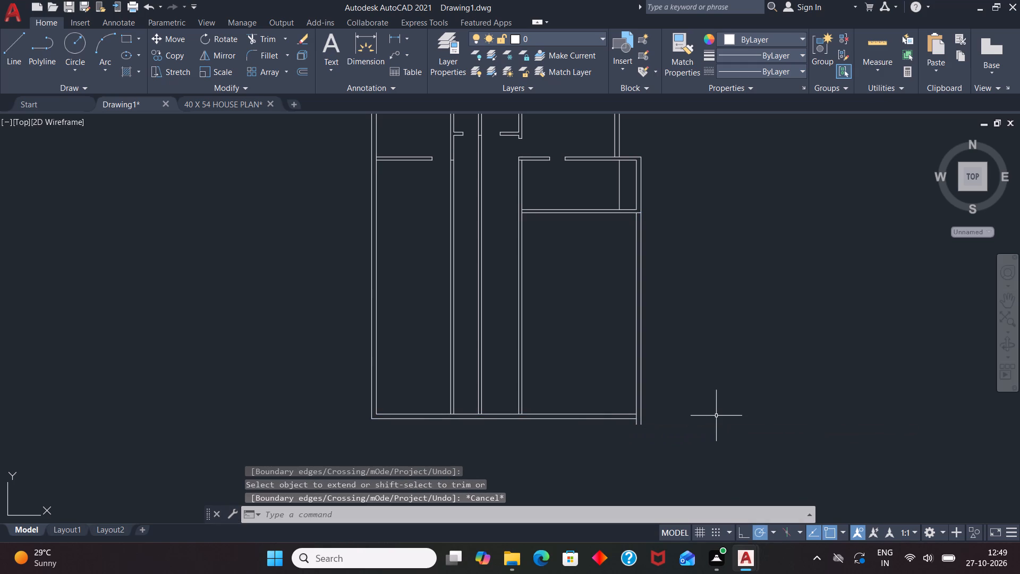
Trim the new right wall's inner line back to the inner face of the bottom wall.
type("TR")
key("Return")
scroll(645, 410, "up", 2)
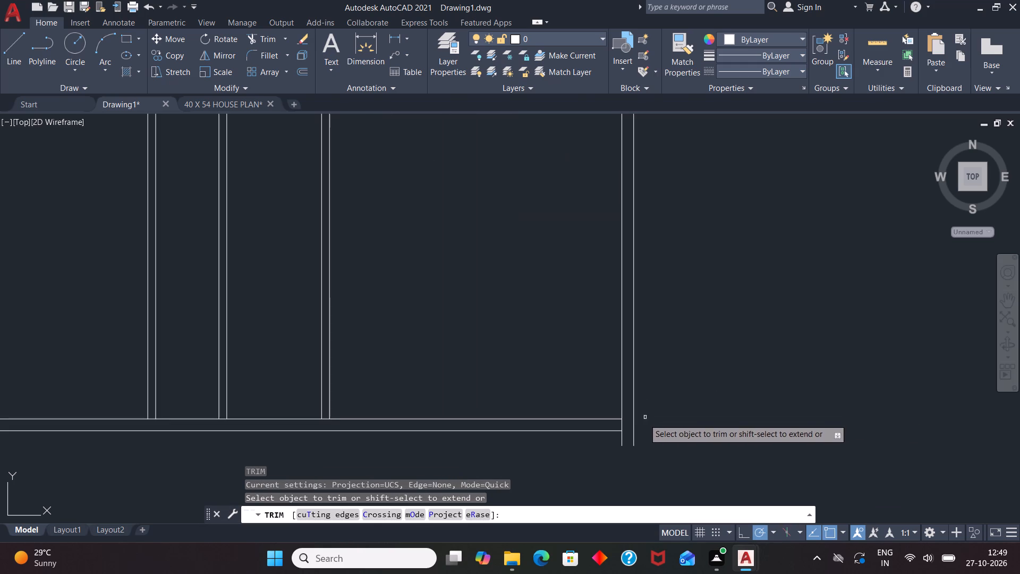
left_click(623, 443)
left_click(620, 426)
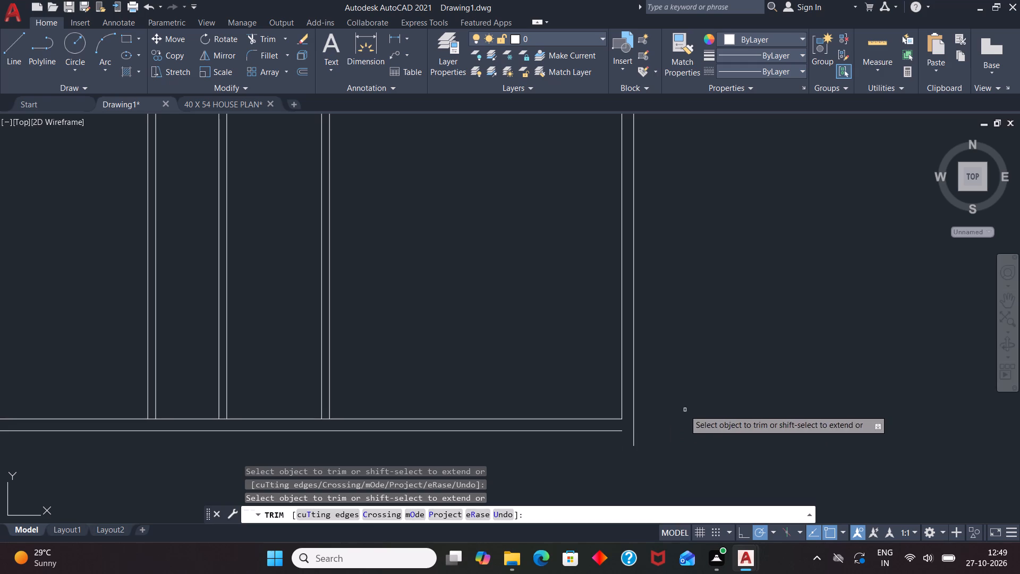
key("Escape")
Extend the bottom wall's outer line to the outer face of the new right wall.
type("EX")
key("Return")
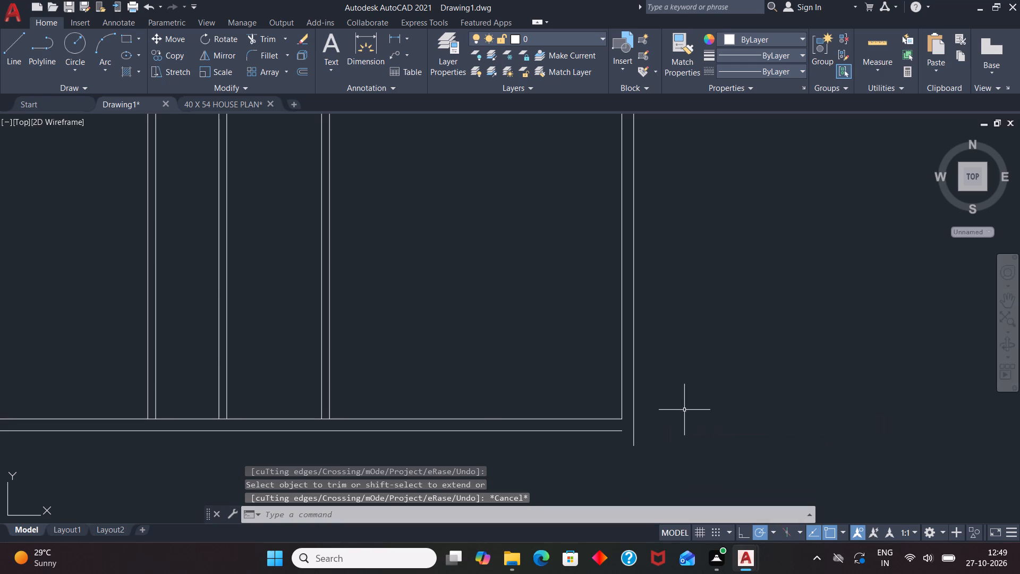
left_click(620, 432)
key("Escape")
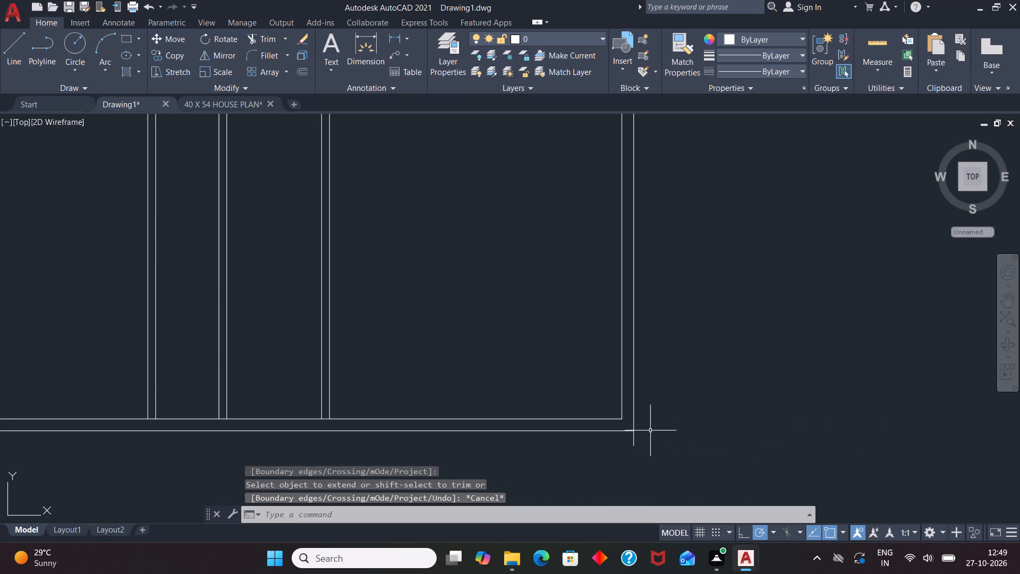
Trim the right wall's outer line where it overshoots the bottom wall's outer face.
type("TR")
key("Return")
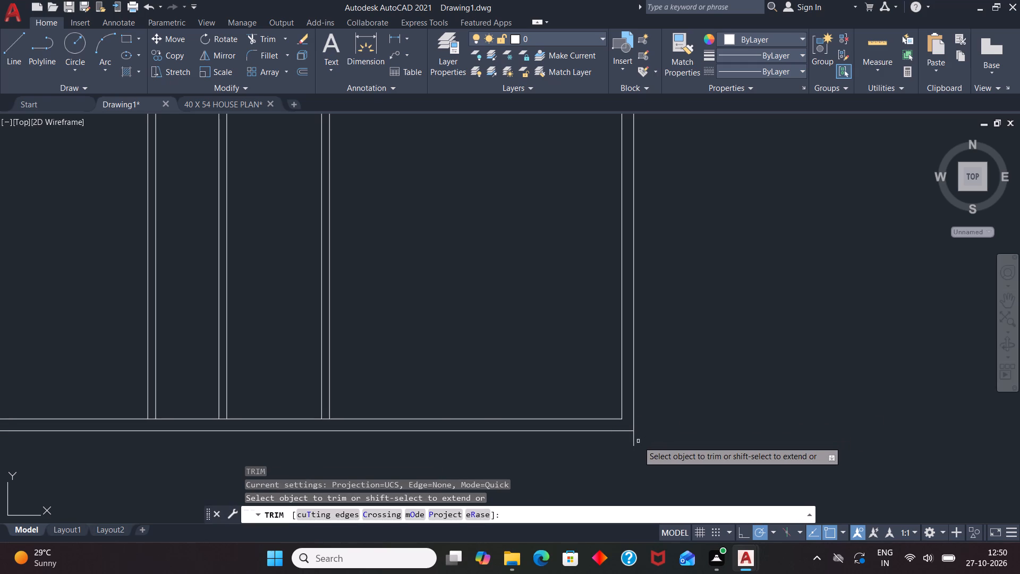
left_click(635, 440)
key("Escape")
scroll(707, 435, "down", 1)
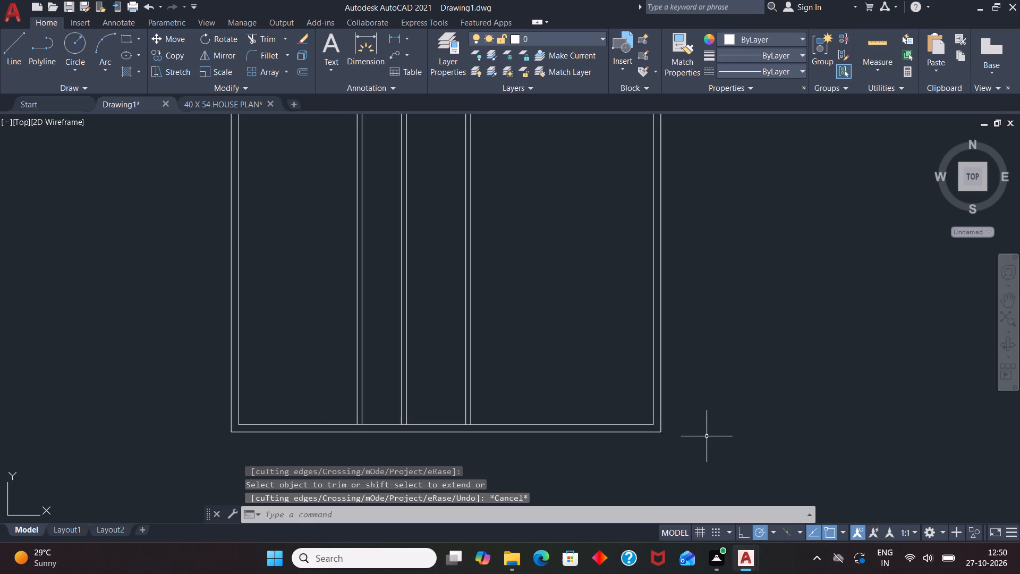
scroll(707, 437, "down", 2)
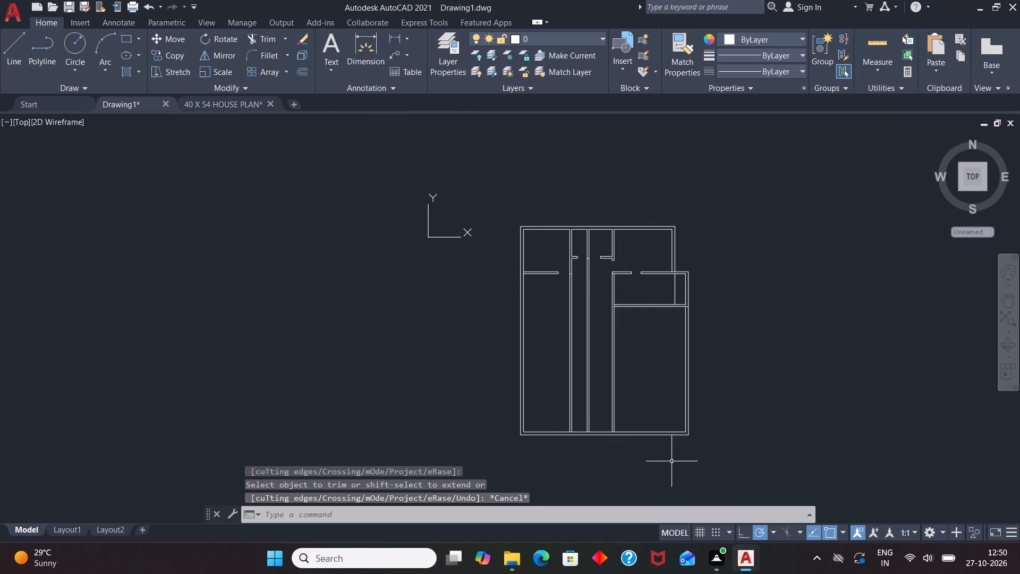
Trim the lower horizontal partition's bottom line where it crosses between the two faces of the projecting right exterior wall.
scroll(668, 453, "up", 1)
type("TR")
key("Return")
scroll(677, 183, "up", 2)
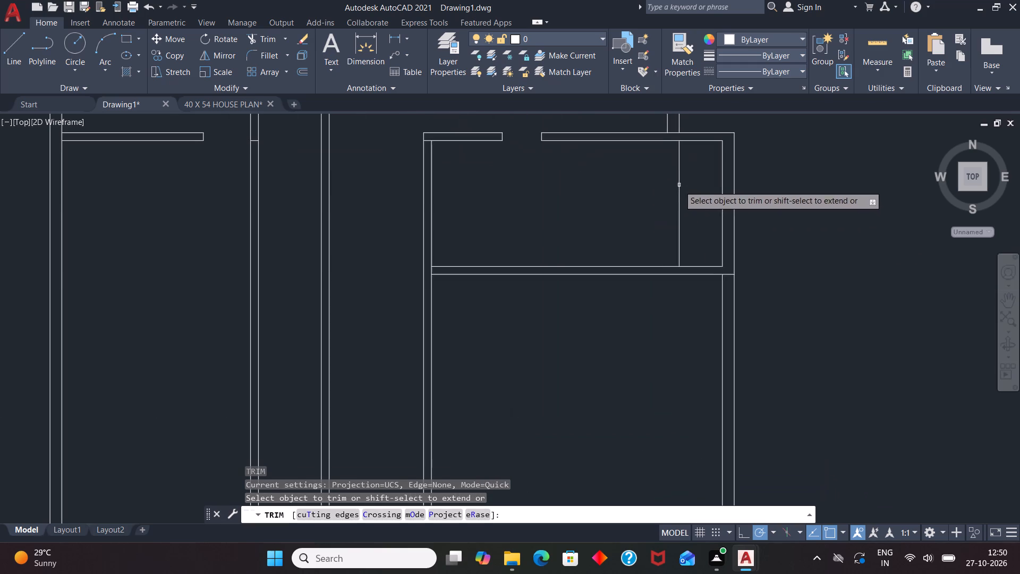
left_click(726, 274)
scroll(763, 278, "down", 1)
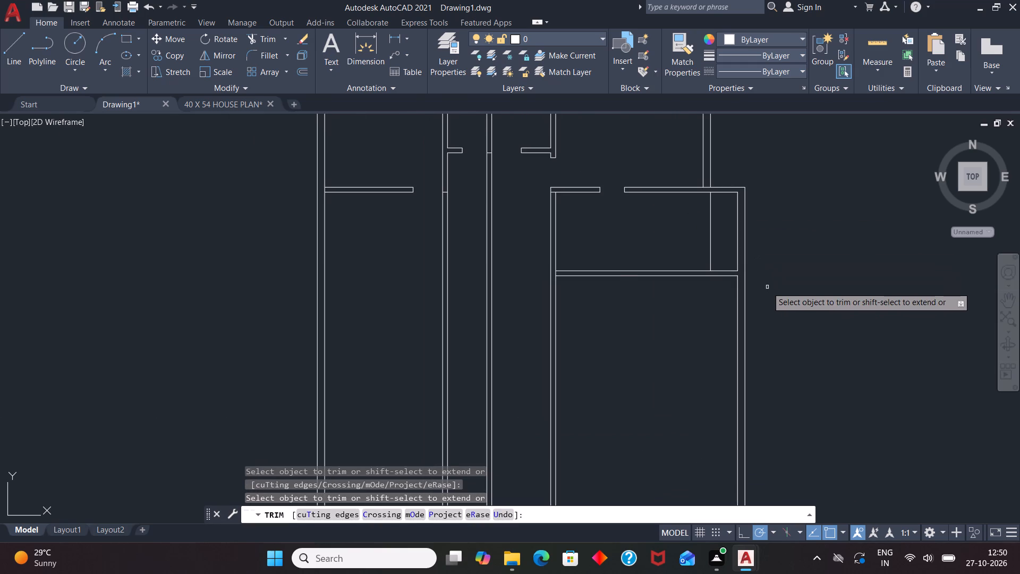
scroll(773, 285, "down", 1)
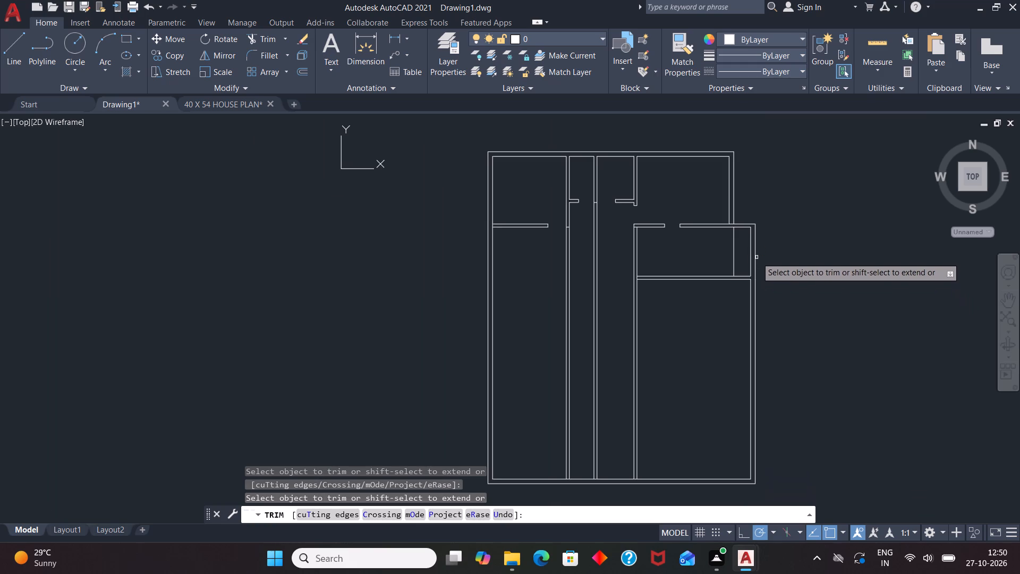
scroll(758, 257, "down", 1)
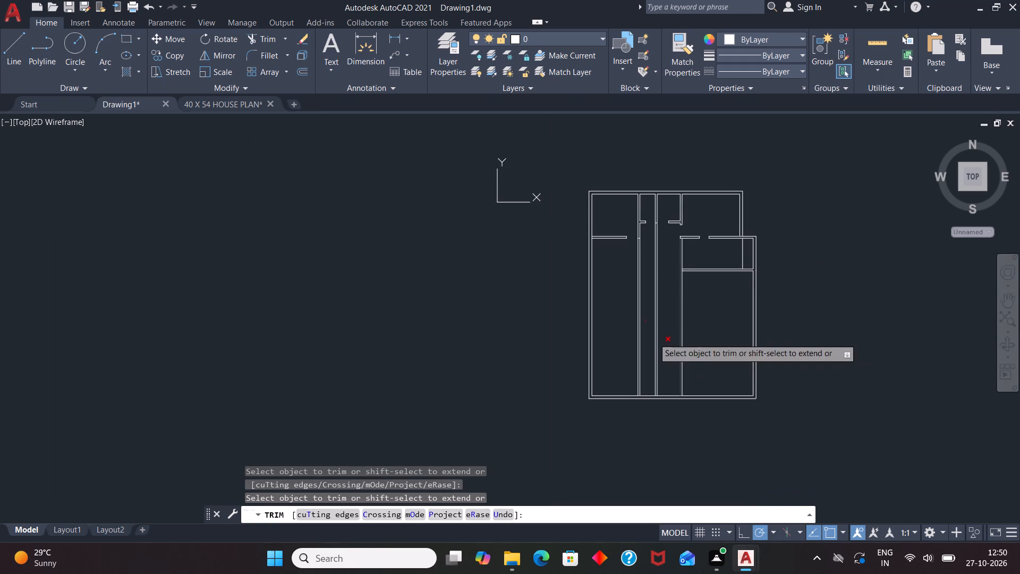
scroll(678, 249, "up", 1)
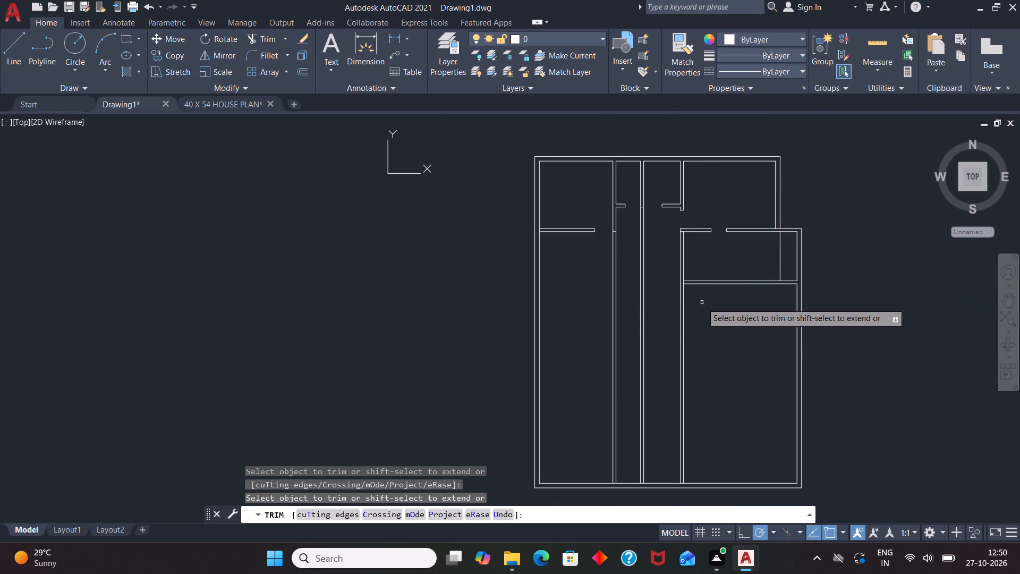
scroll(702, 303, "up", 1)
key("Escape")
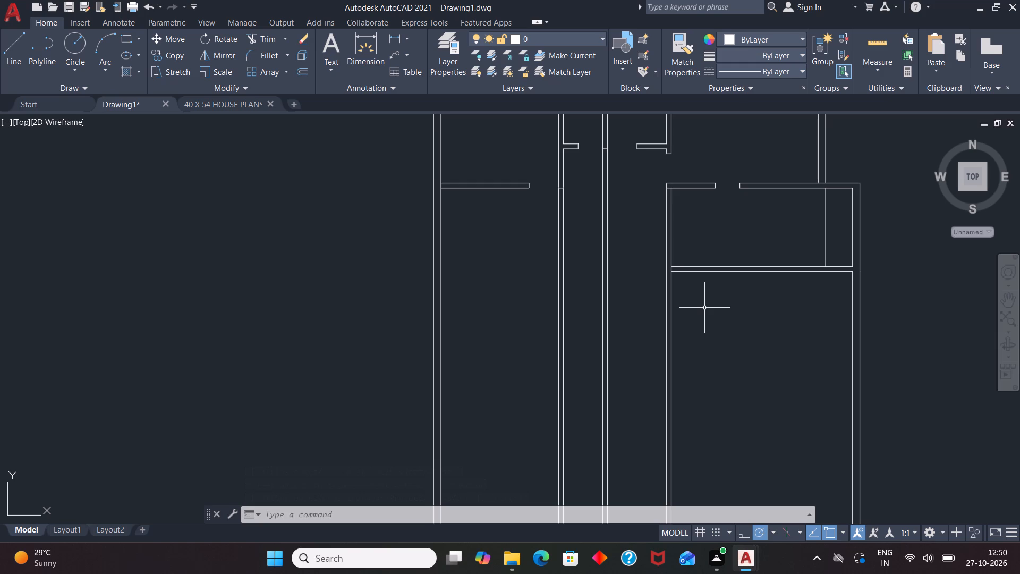
Extend both lines of the lower horizontal partition leftward across the right vertical partition to the central vertical partition.
type("EX")
key("Return")
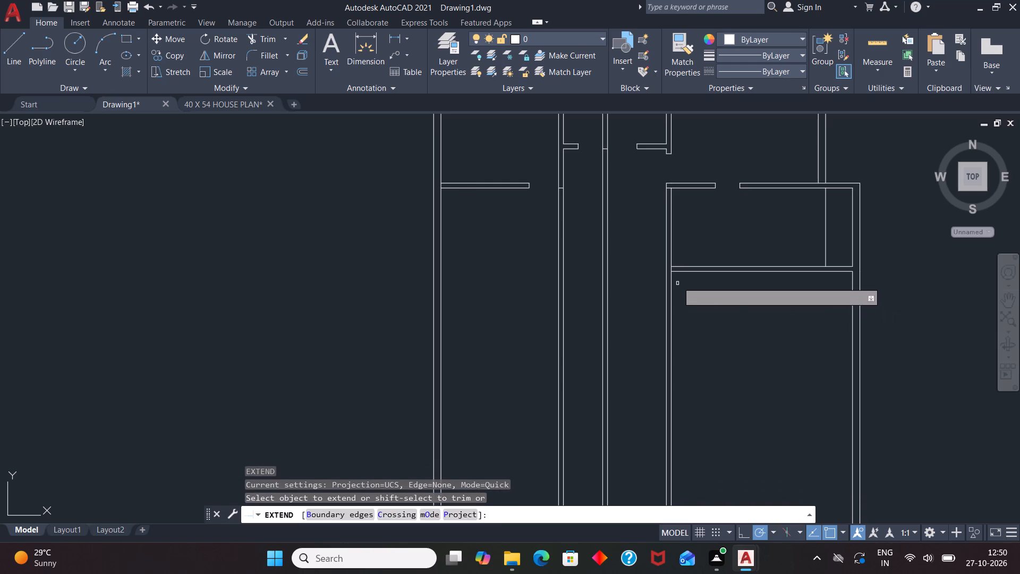
left_click(682, 274)
left_click_drag(684, 251, 697, 297)
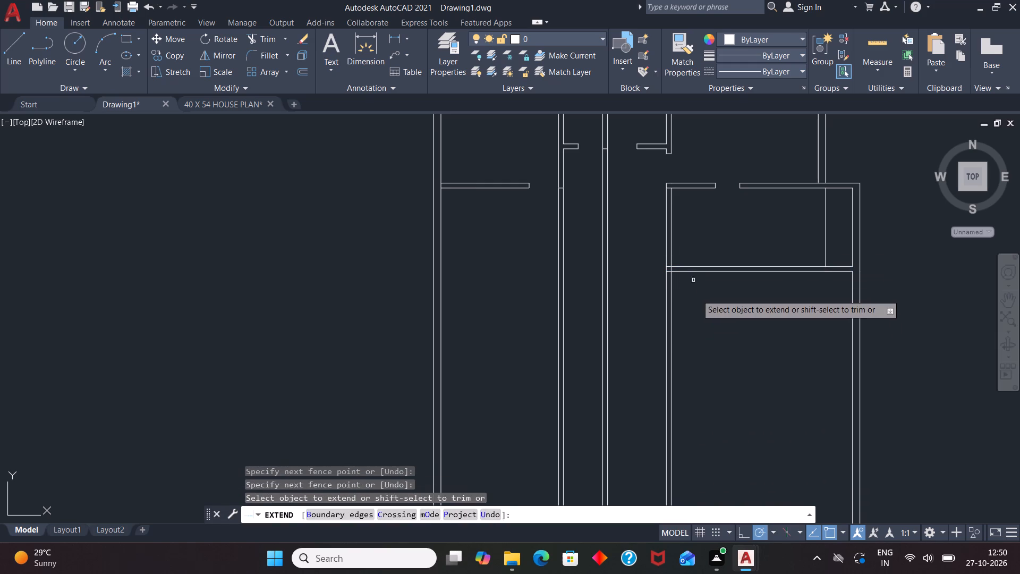
left_click_drag(697, 297, 700, 308)
scroll(675, 273, "up", 2)
left_click_drag(660, 251, 662, 286)
left_click_drag(532, 231, 553, 338)
scroll(598, 322, "down", 3)
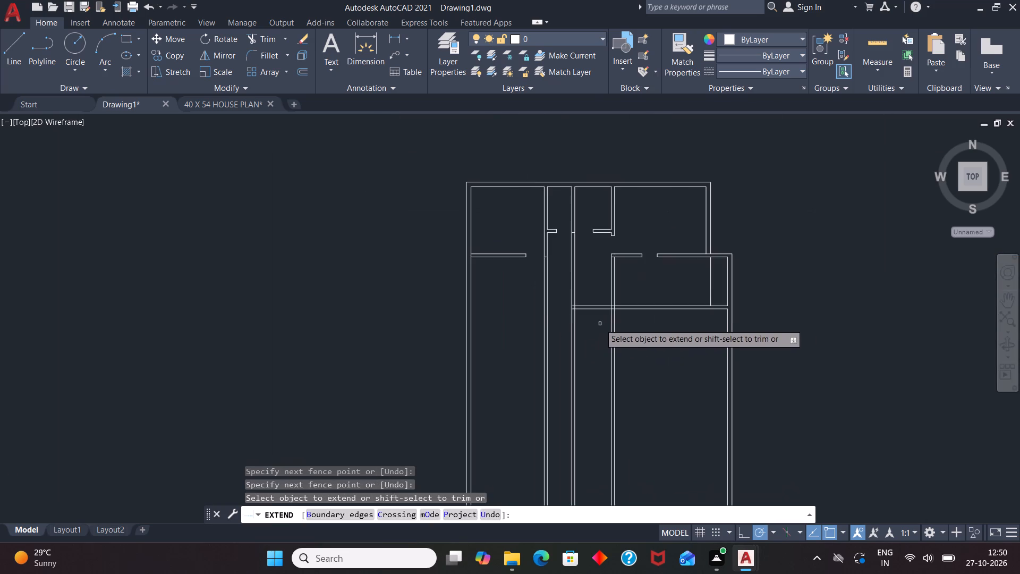
Extend the same two partition lines onward past the leftmost vertical partition to the left exterior wall's outer face.
scroll(548, 311, "up", 4)
left_click_drag(703, 259, 715, 322)
left_click_drag(568, 241, 594, 344)
scroll(667, 302, "down", 3)
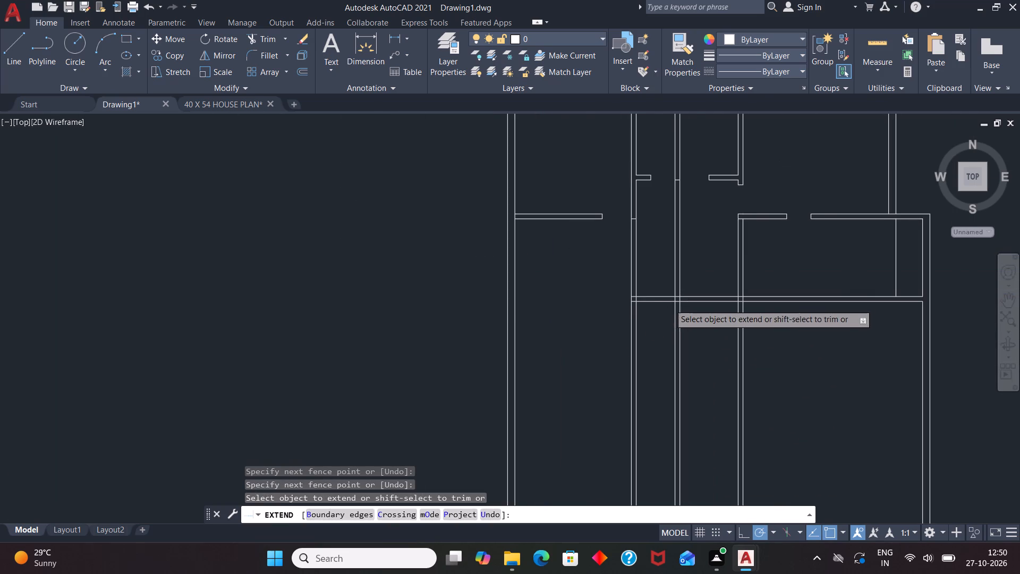
scroll(632, 311, "up", 3)
left_click_drag(634, 215, 646, 317)
scroll(673, 310, "down", 3)
left_click_drag(569, 279, 570, 337)
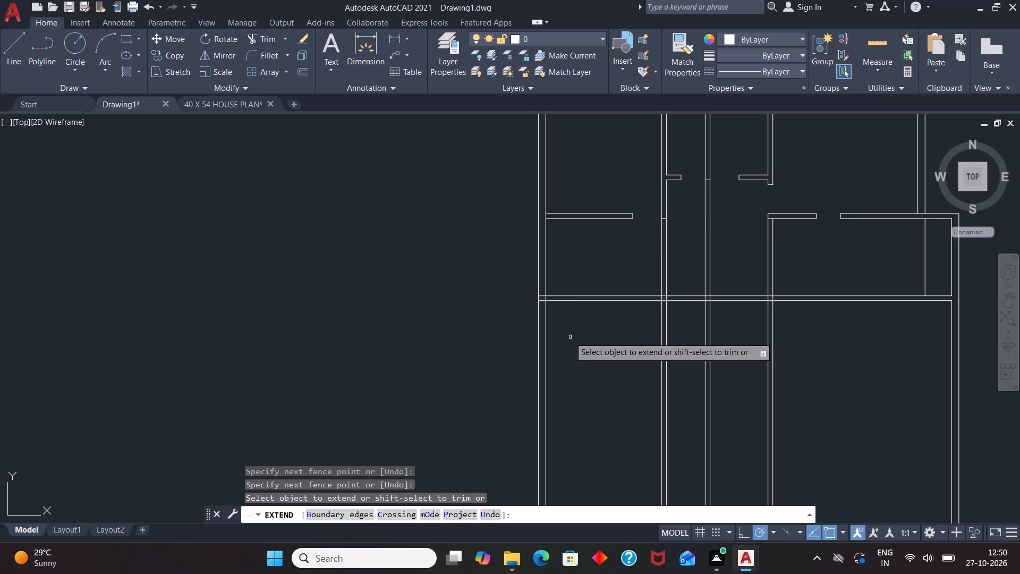
key("Escape")
Trim away all three vertical partitions below the full-width horizontal partition.
scroll(569, 337, "down", 1)
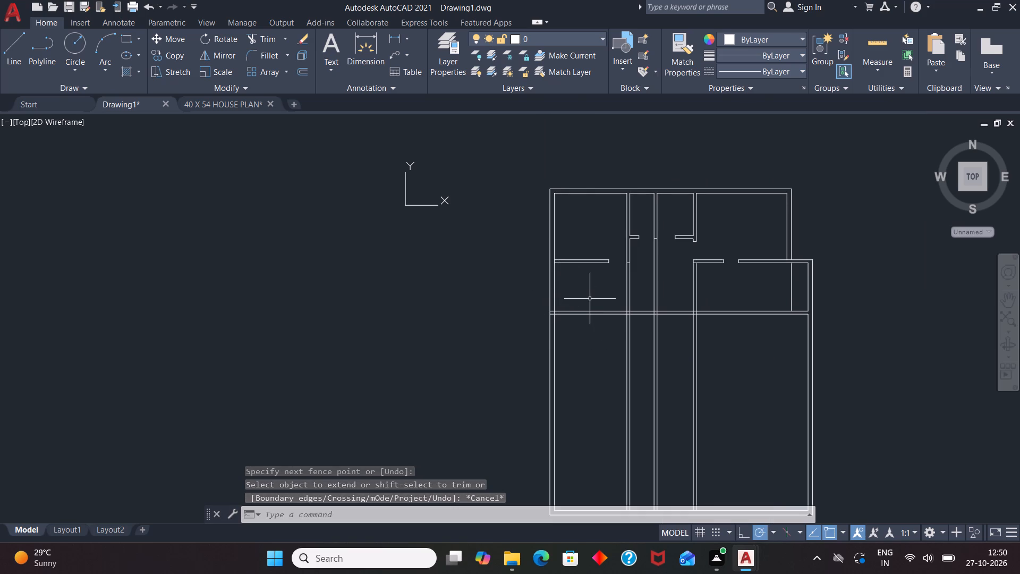
scroll(589, 276, "down", 1)
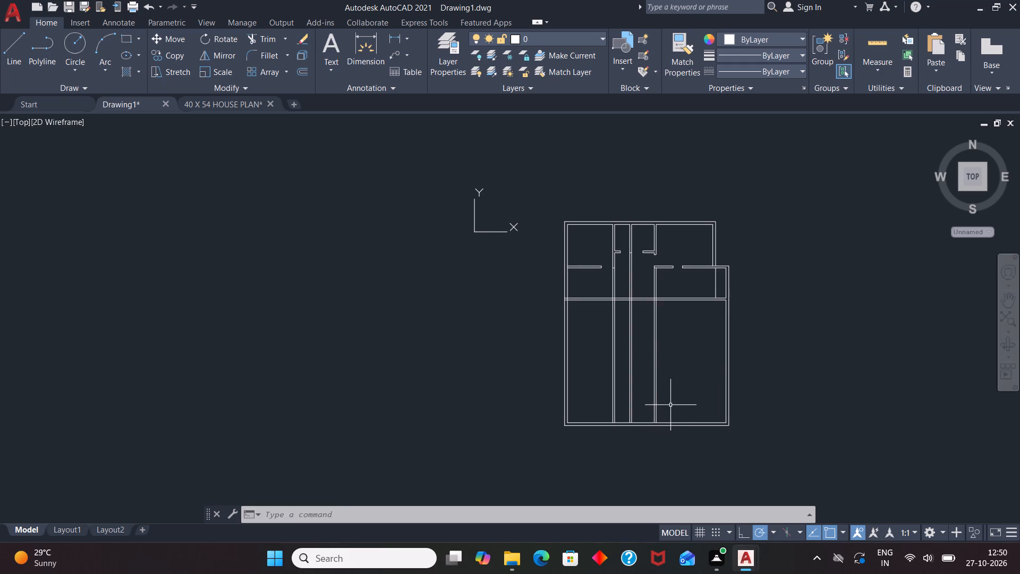
type("TR")
key("Return")
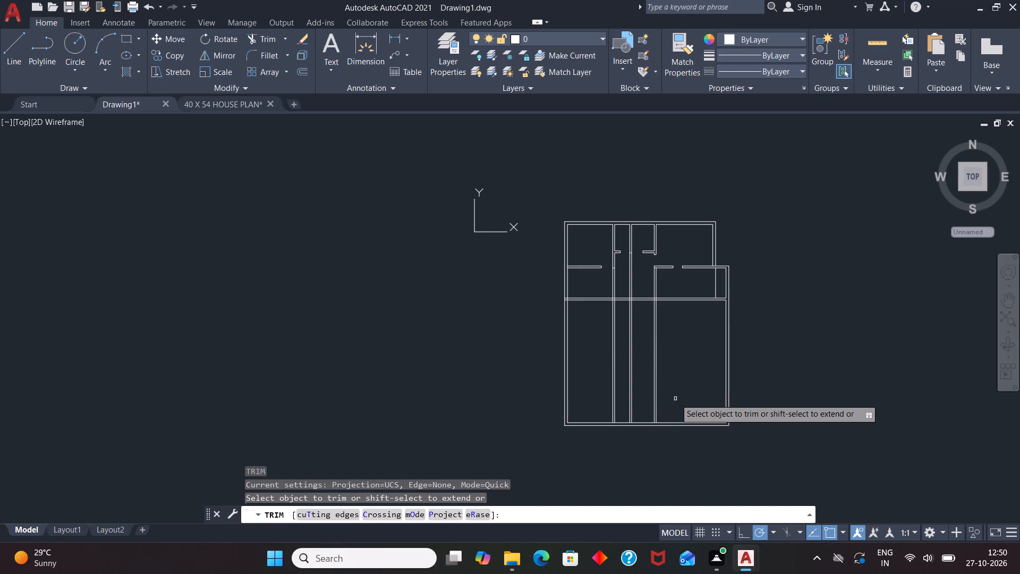
left_click_drag(677, 358, 581, 382)
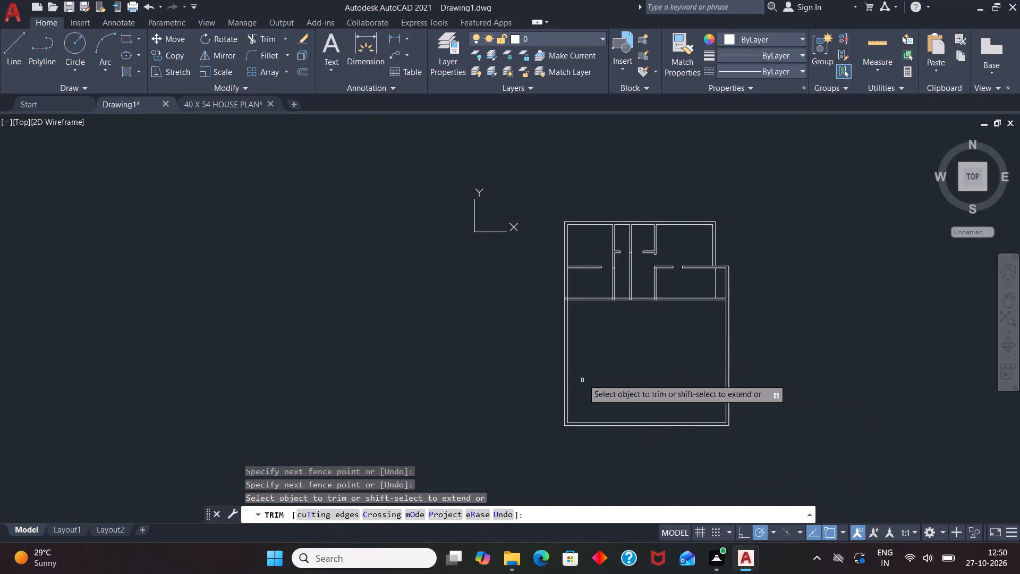
left_click(626, 320)
left_click(626, 321)
Trim the three vertical partitions' line ends inside the horizontal partition back to its upper line.
scroll(650, 284, "up", 2)
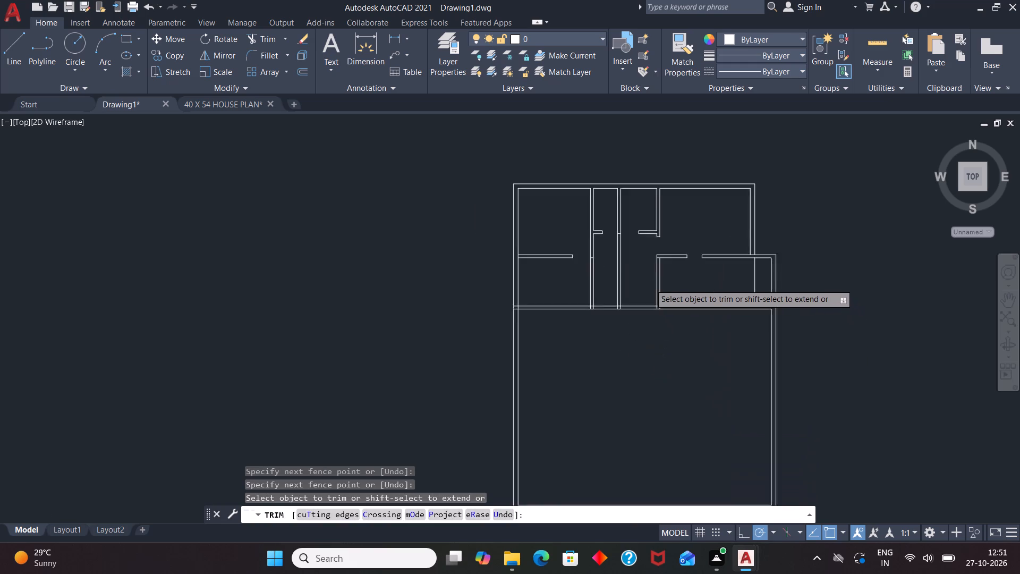
scroll(640, 303, "up", 2)
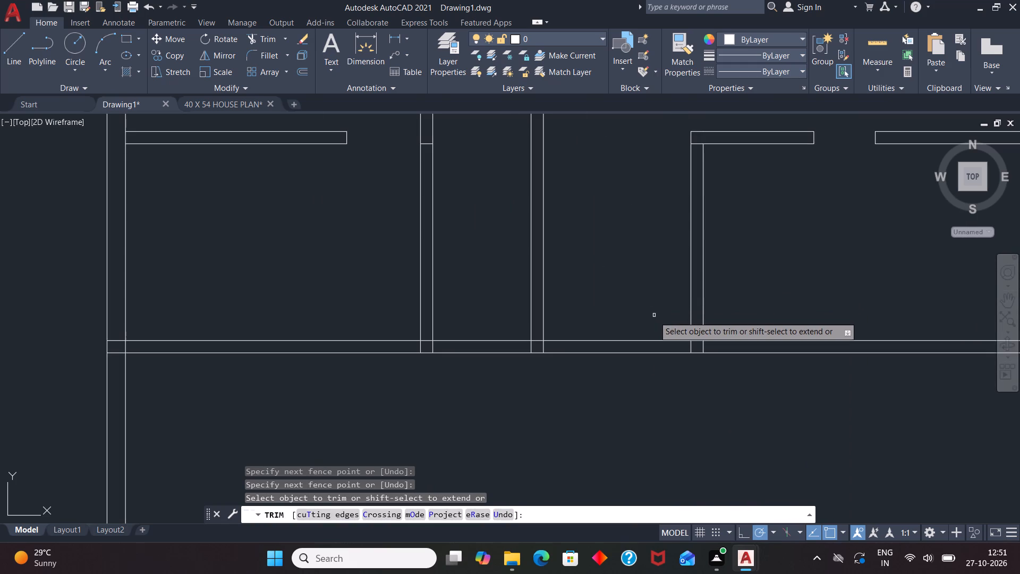
scroll(665, 339, "up", 3)
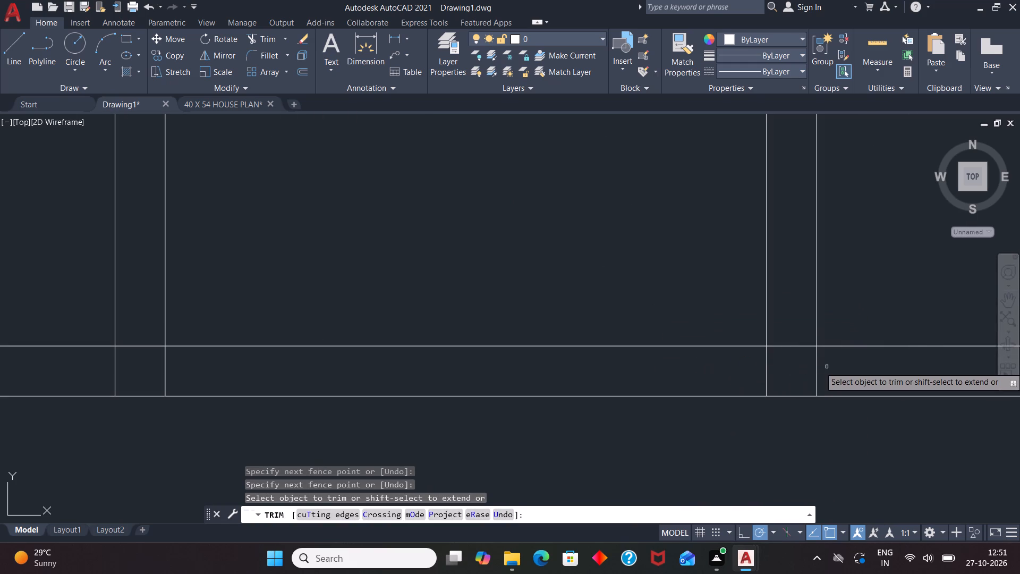
left_click_drag(828, 366, 720, 381)
scroll(745, 361, "down", 3)
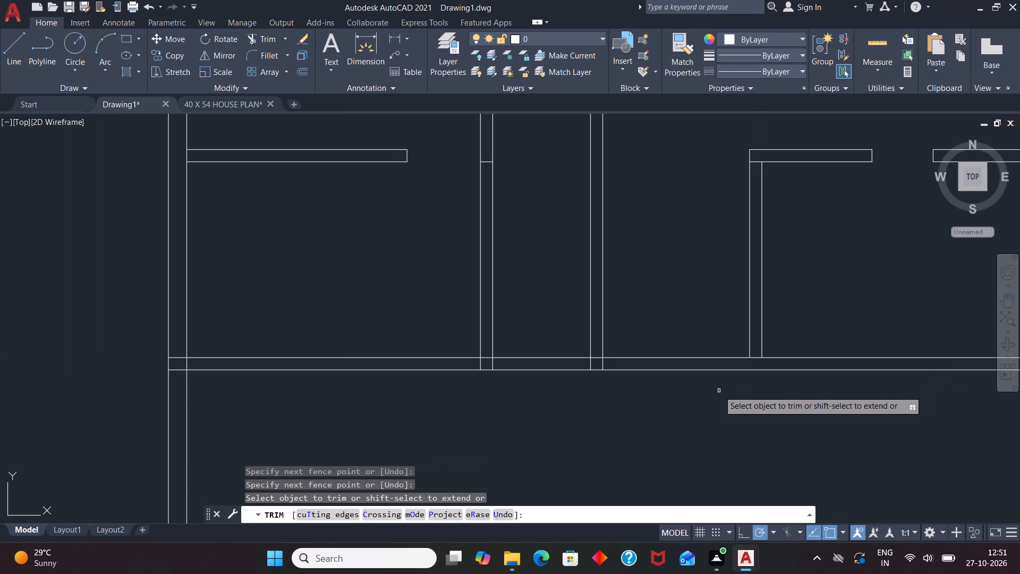
scroll(719, 390, "down", 1)
scroll(590, 383, "up", 3)
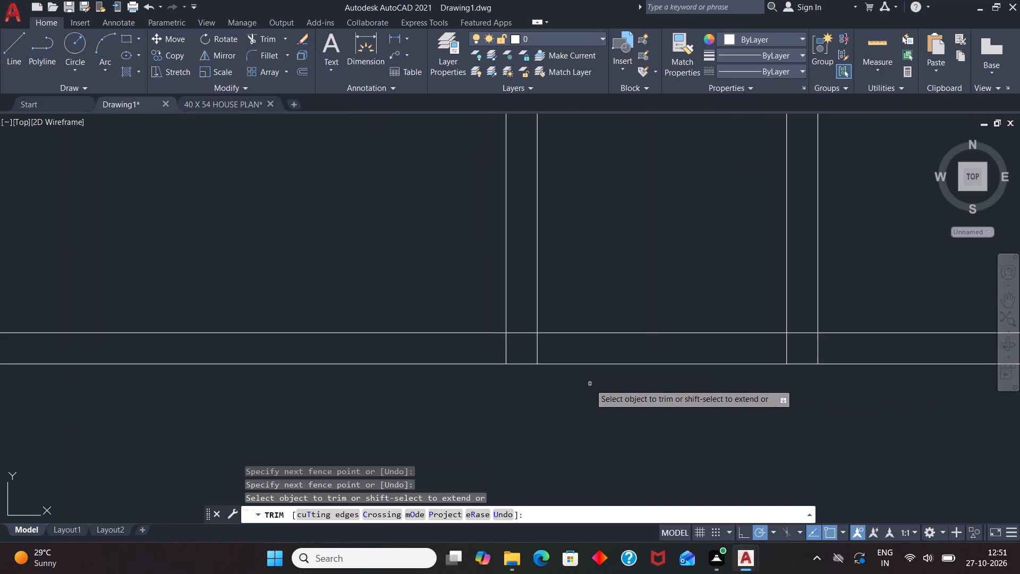
scroll(590, 384, "down", 1)
left_click_drag(753, 358, 688, 367)
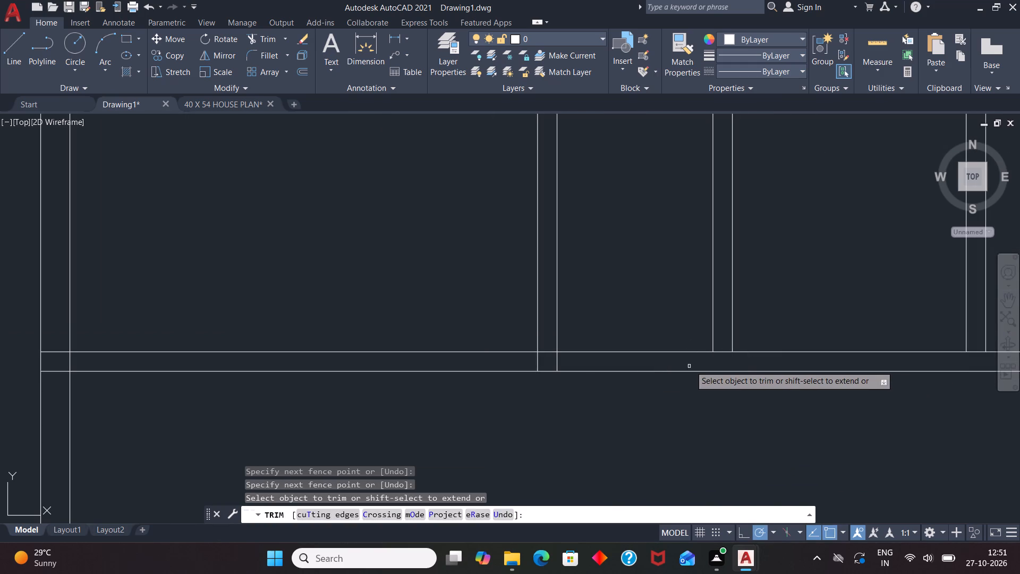
left_click_drag(658, 365, 517, 359)
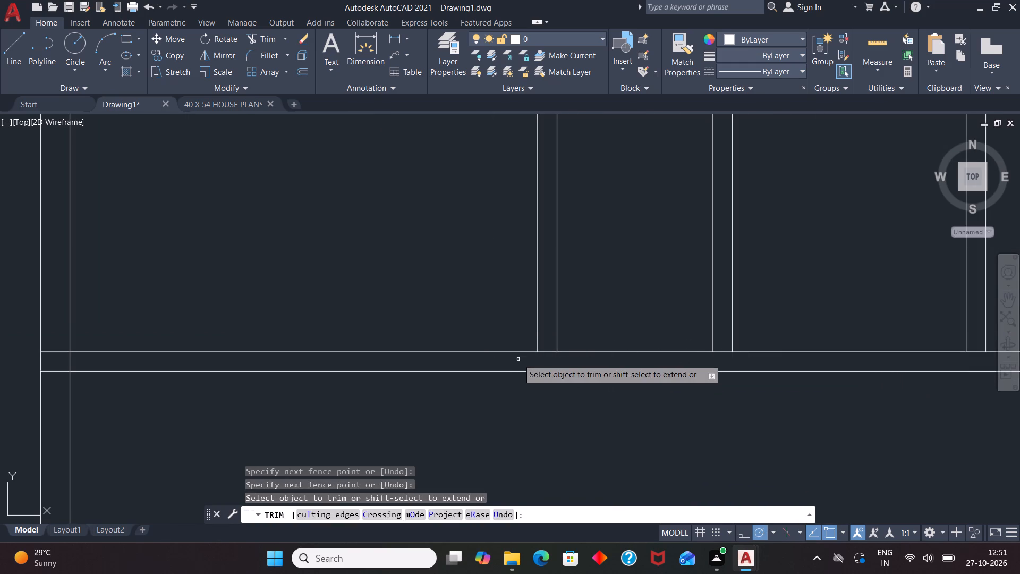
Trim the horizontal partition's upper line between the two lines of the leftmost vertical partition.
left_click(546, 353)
Trim away the leftmost vertical partition between the left room's door opening and the full-width horizontal partition.
scroll(546, 352, "down", 2)
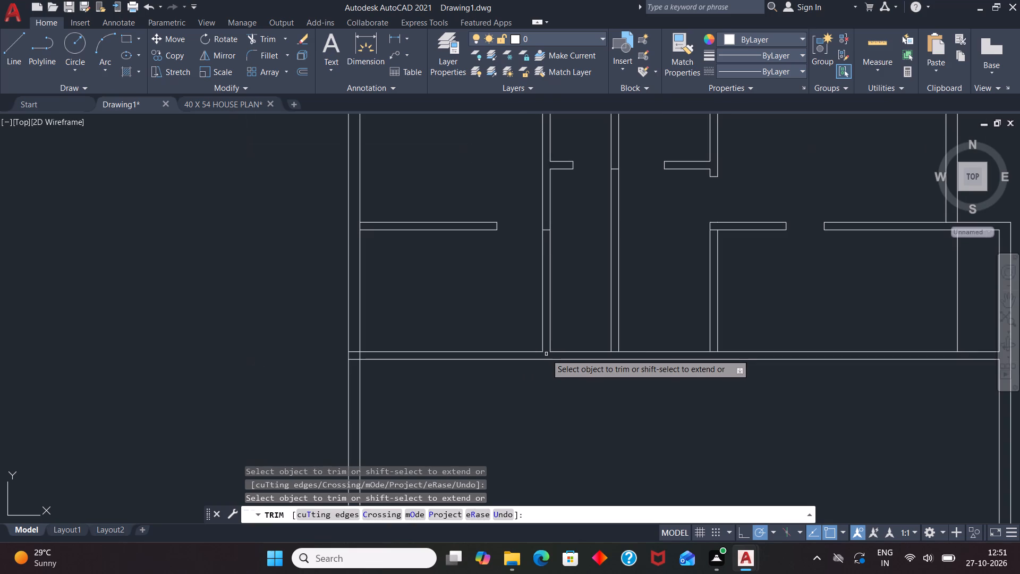
scroll(549, 361, "down", 1)
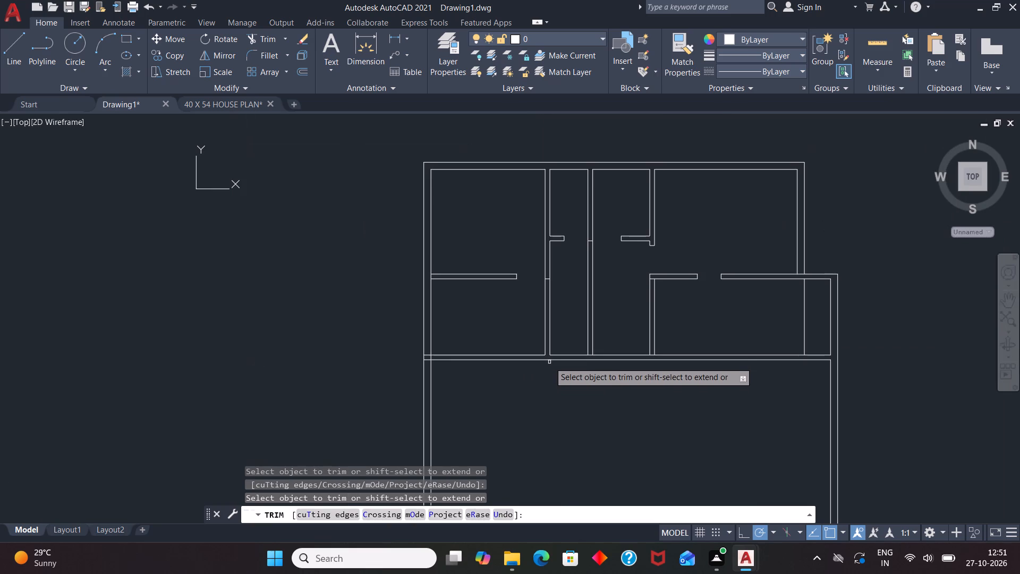
scroll(549, 366, "up", 1)
left_click_drag(567, 328, 530, 320)
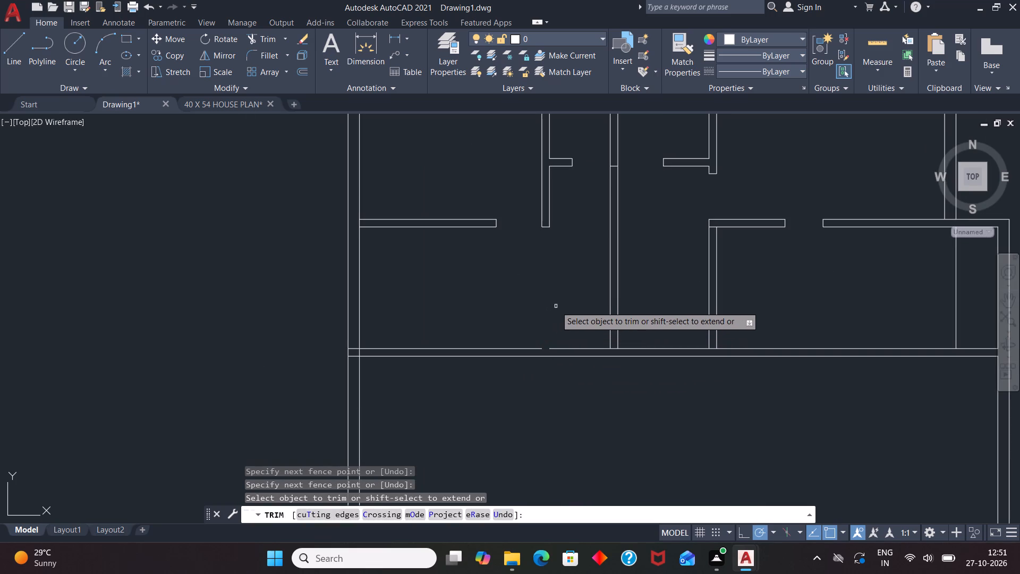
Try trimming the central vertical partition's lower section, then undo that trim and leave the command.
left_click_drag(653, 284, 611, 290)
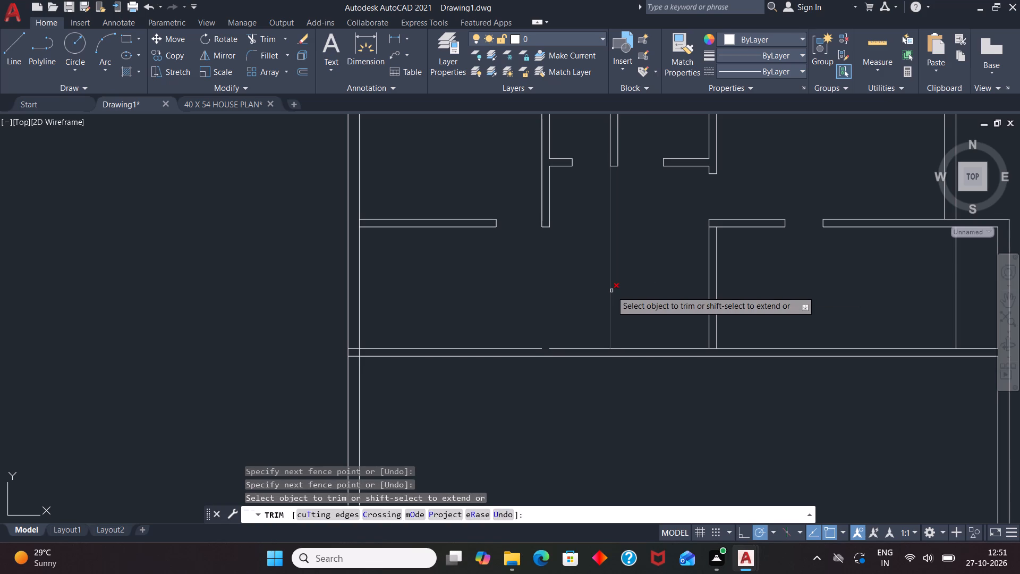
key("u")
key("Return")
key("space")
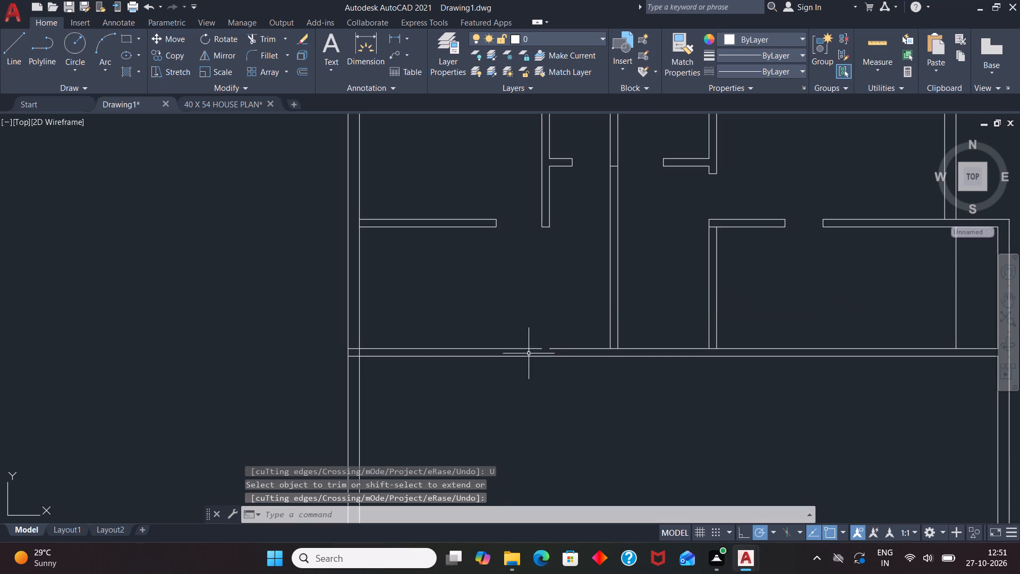
Join the two collinear pieces of the horizontal partition's upper line into one line.
left_click(534, 349)
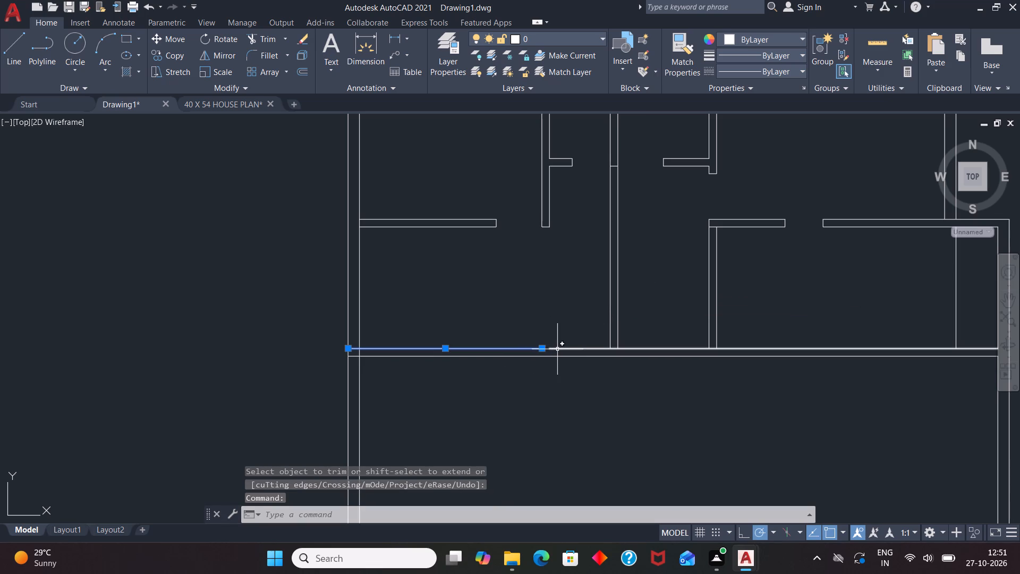
left_click(559, 349)
key("j")
key("Return")
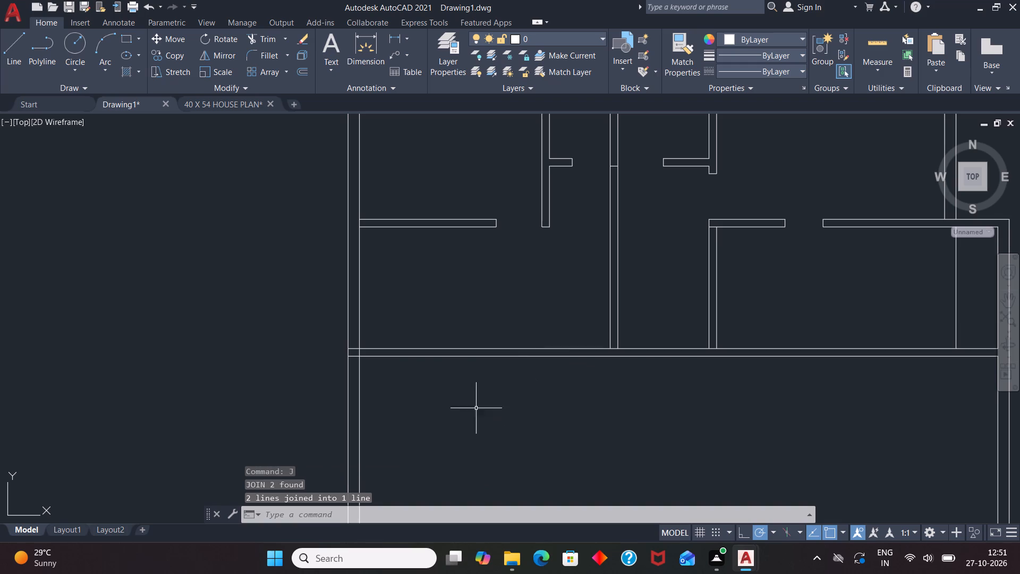
Trim the horizontal partition's two lines inside the left exterior wall back to the wall's inner face.
key("t")
key("r")
key("Return")
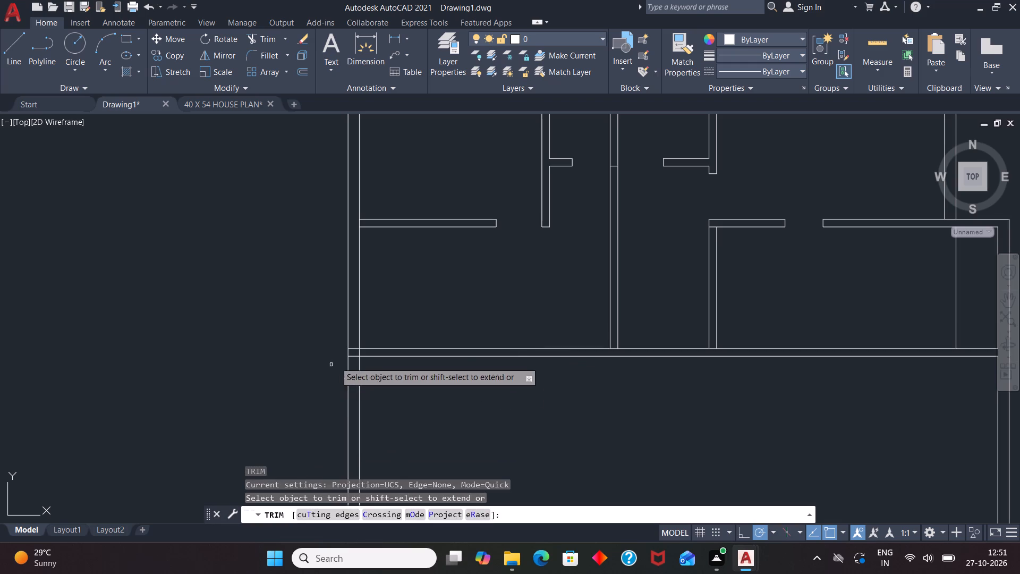
scroll(355, 351, "up", 2)
left_click_drag(357, 377, 356, 348)
left_click_drag(354, 340, 354, 350)
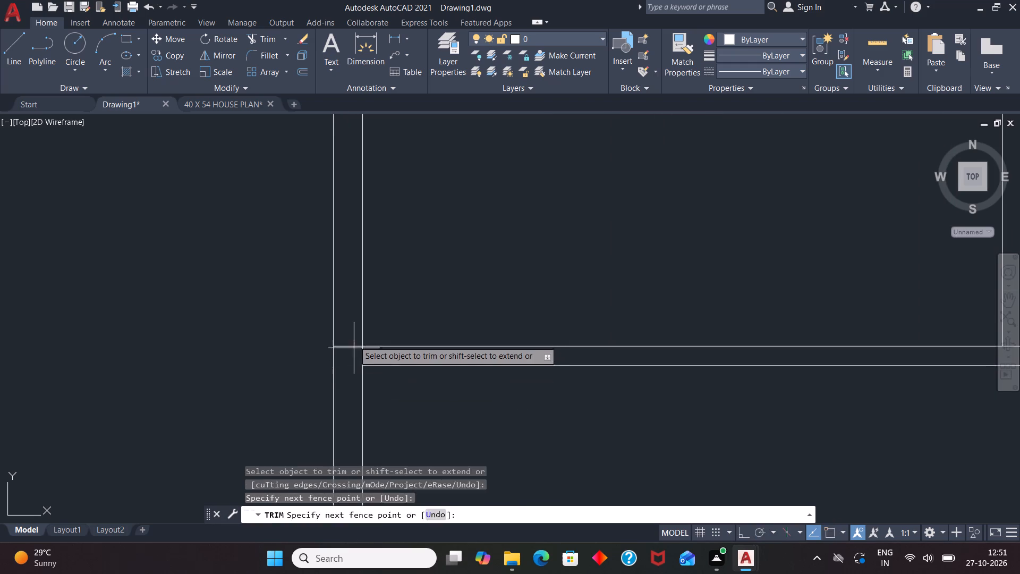
left_click_drag(354, 350, 354, 354)
key("Escape")
Extend both lines of the middle horizontal partition segment leftward to the central vertical partition, taking its upper line to the far face.
scroll(333, 357, "down", 3)
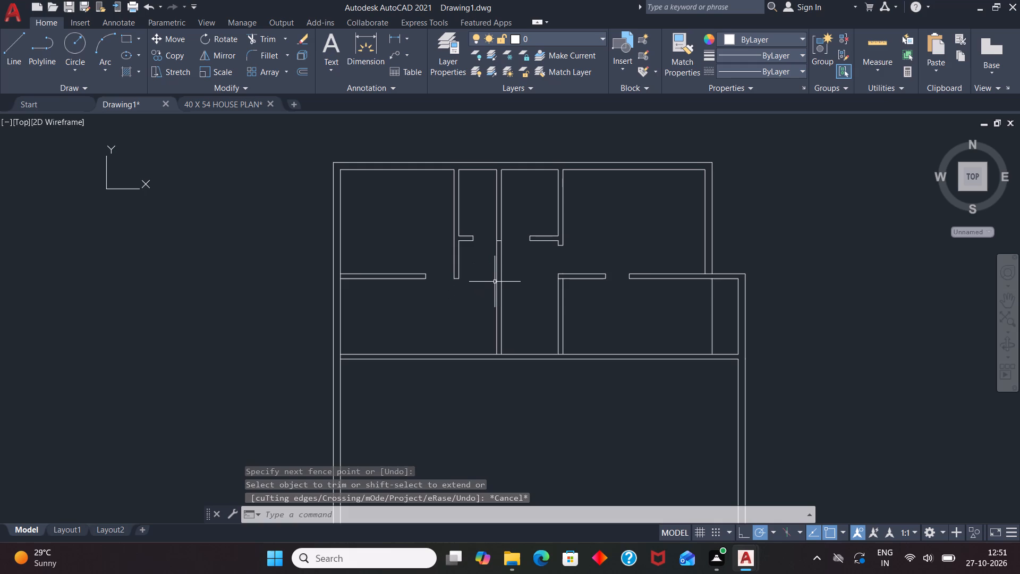
scroll(472, 277, "up", 1)
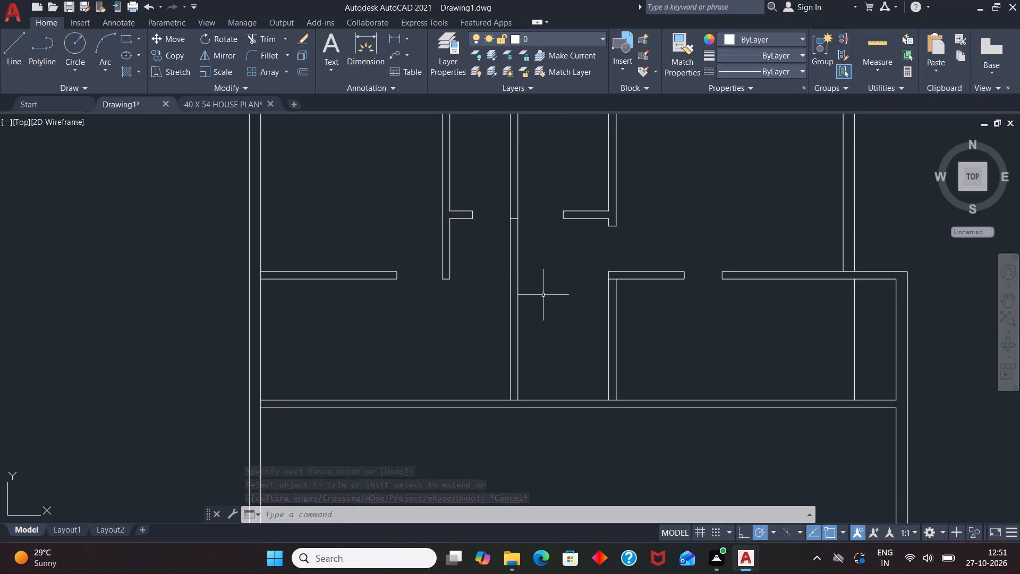
type("EX")
key("Return")
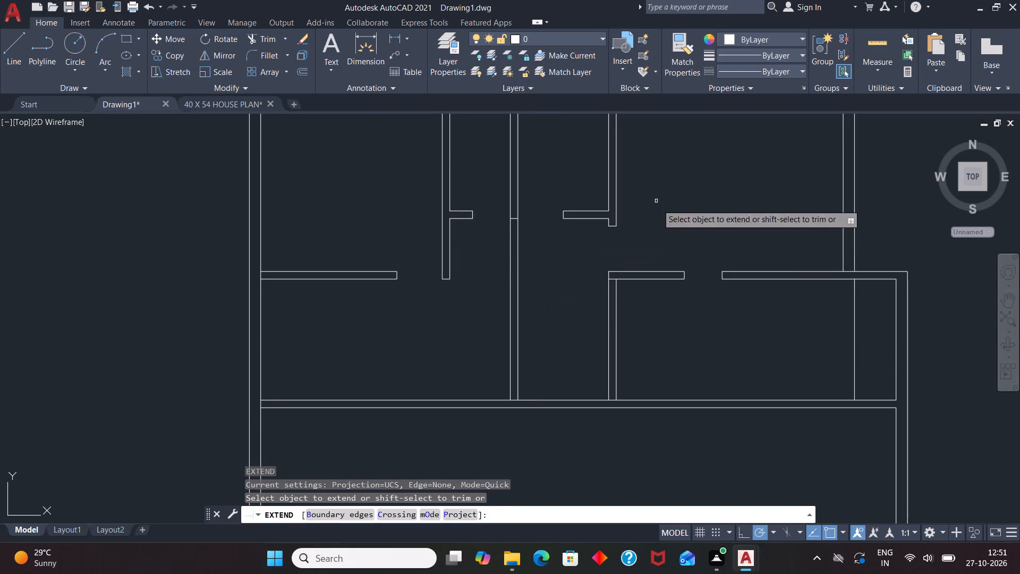
left_click(628, 271)
left_click(619, 272)
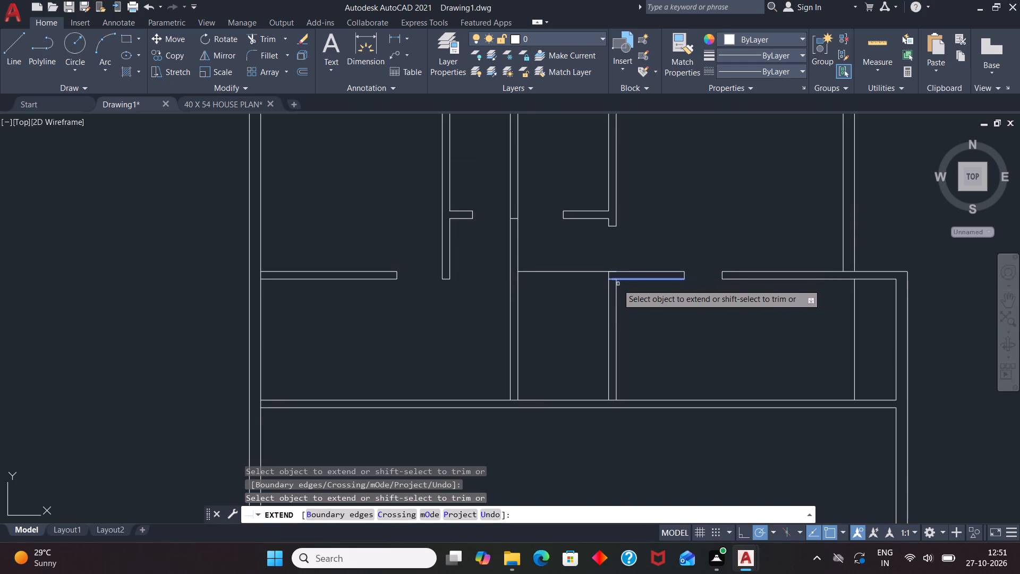
left_click(613, 278)
left_click(611, 279)
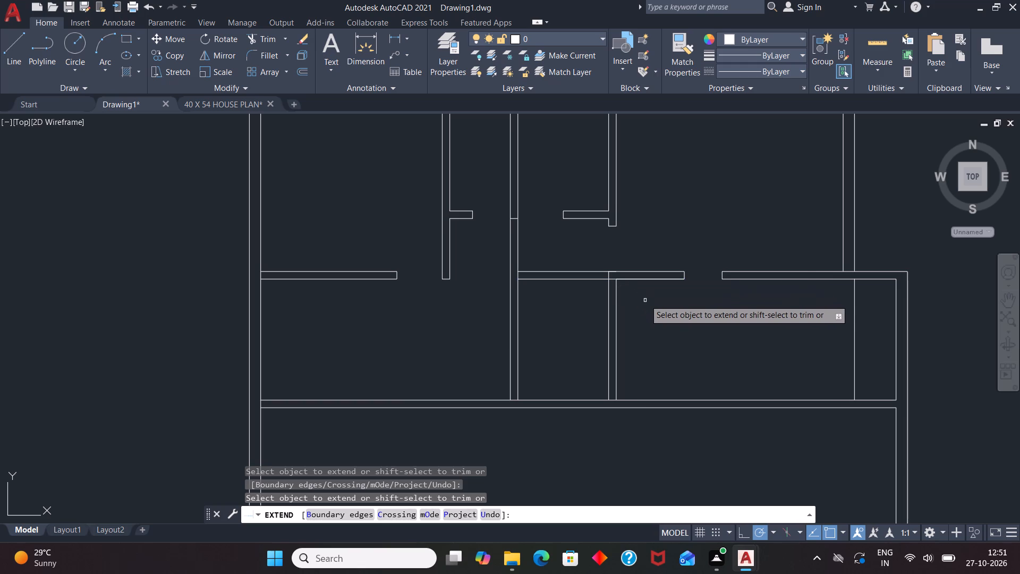
left_click(528, 271)
key("space")
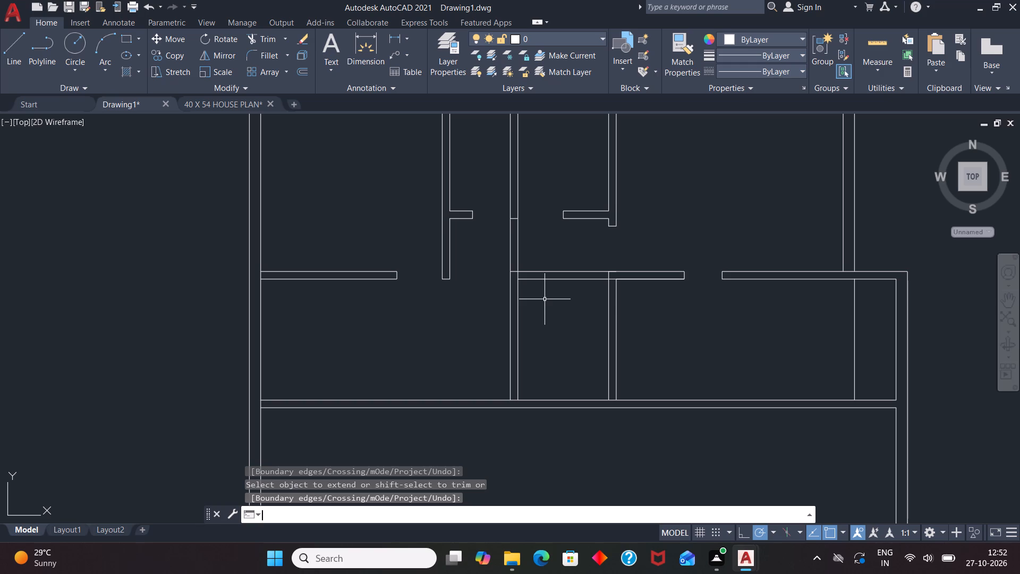
Trim the central vertical partition above the middle horizontal partition, then clear the line segments inside its upper and lower junctions.
type("TR")
key("Return")
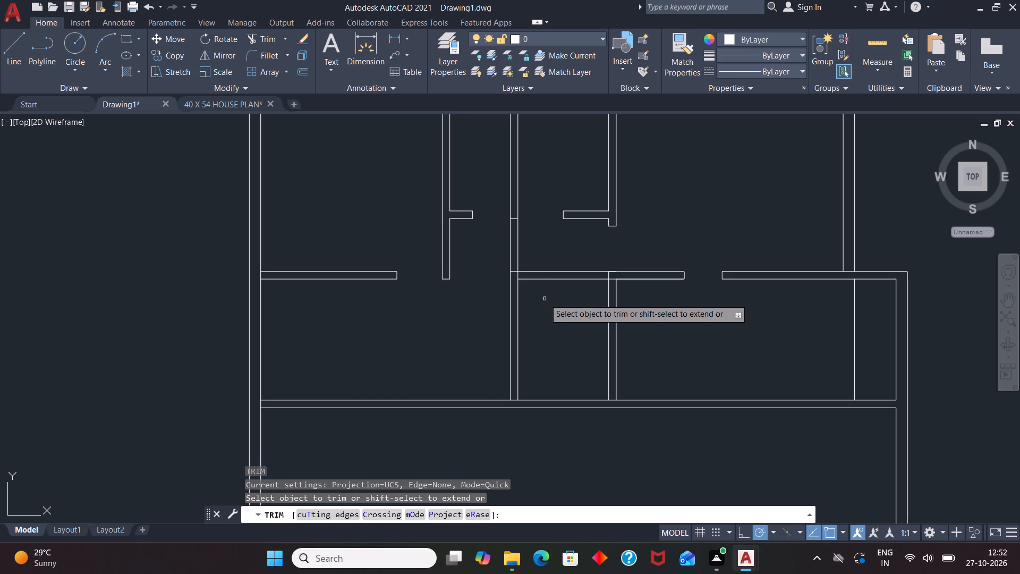
left_click_drag(537, 249, 503, 243)
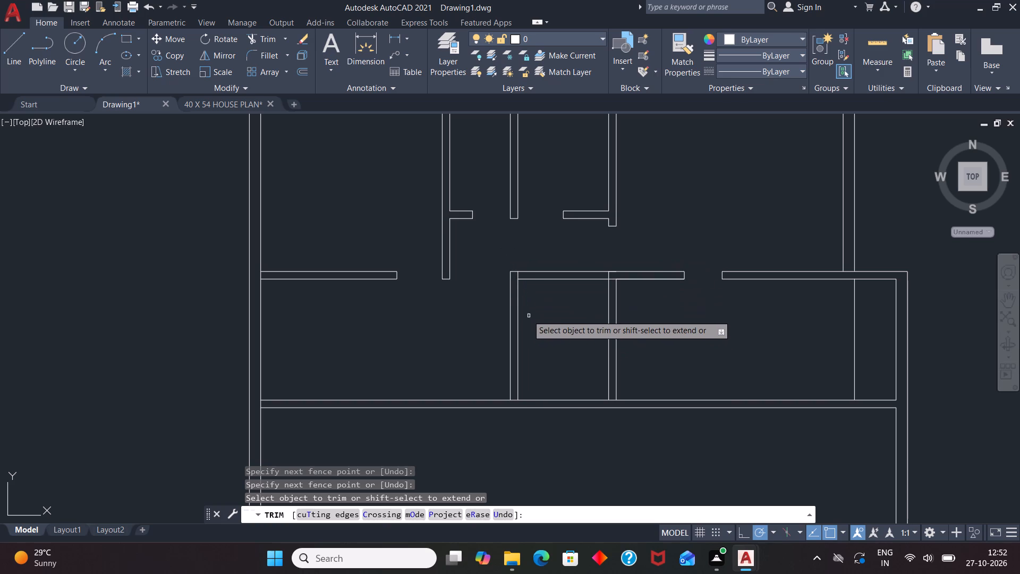
left_click(518, 276)
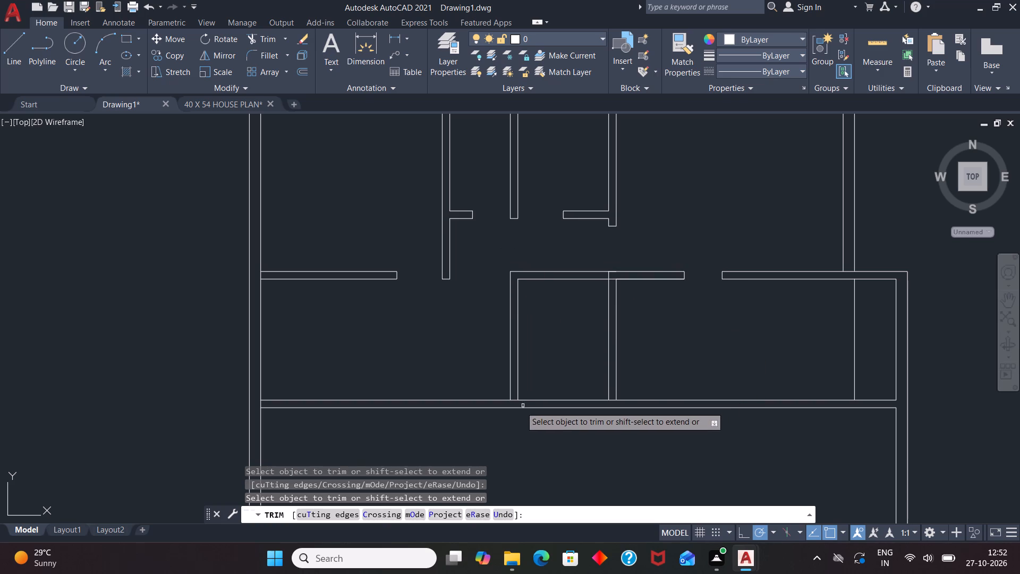
left_click(514, 399)
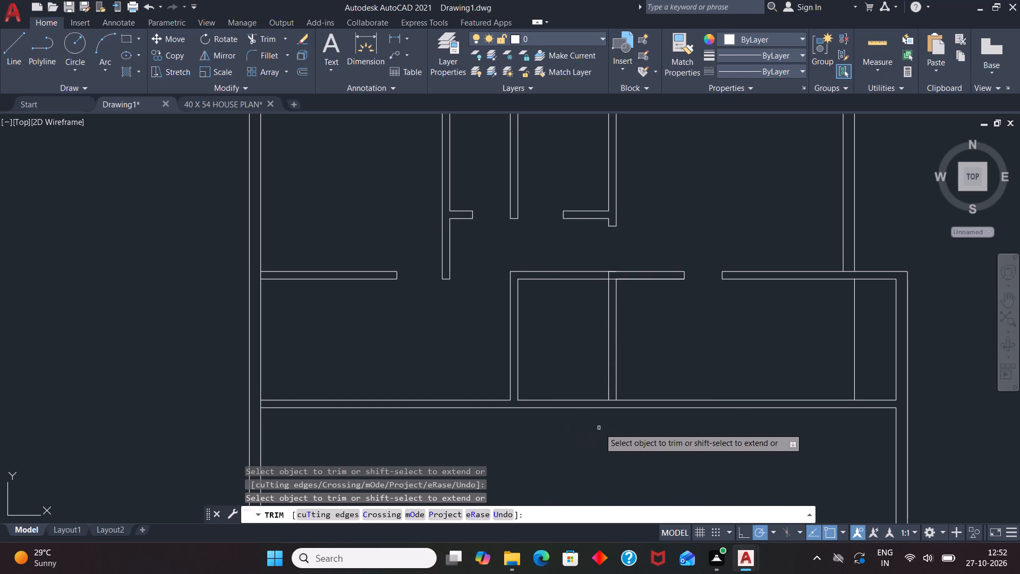
Trim away the vertical partition to the right of the central one, below the middle horizontal partition, including its leftover line inside that partition.
left_click_drag(665, 341, 597, 339)
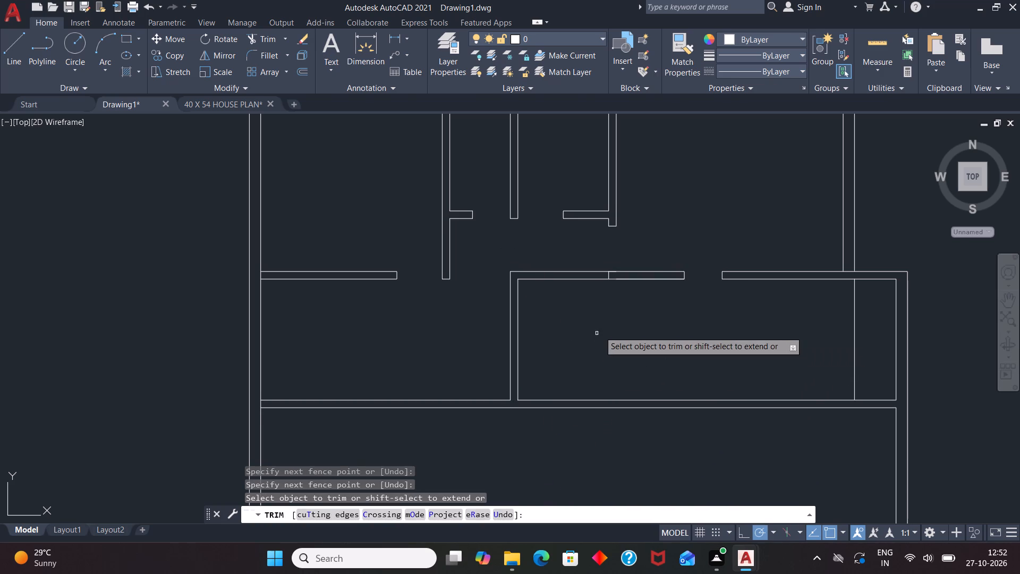
scroll(609, 265, "up", 1)
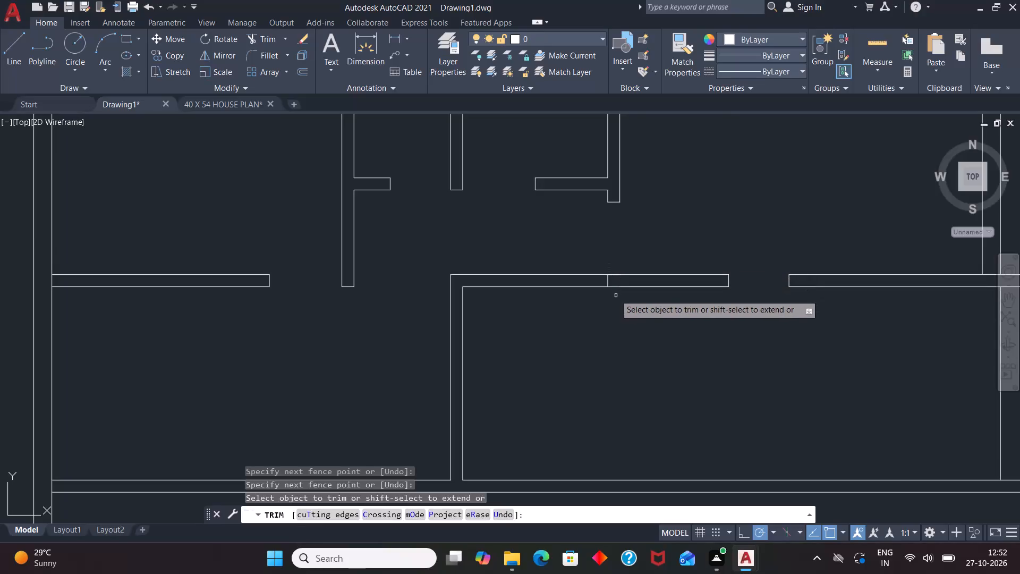
left_click(607, 282)
scroll(628, 260, "down", 2)
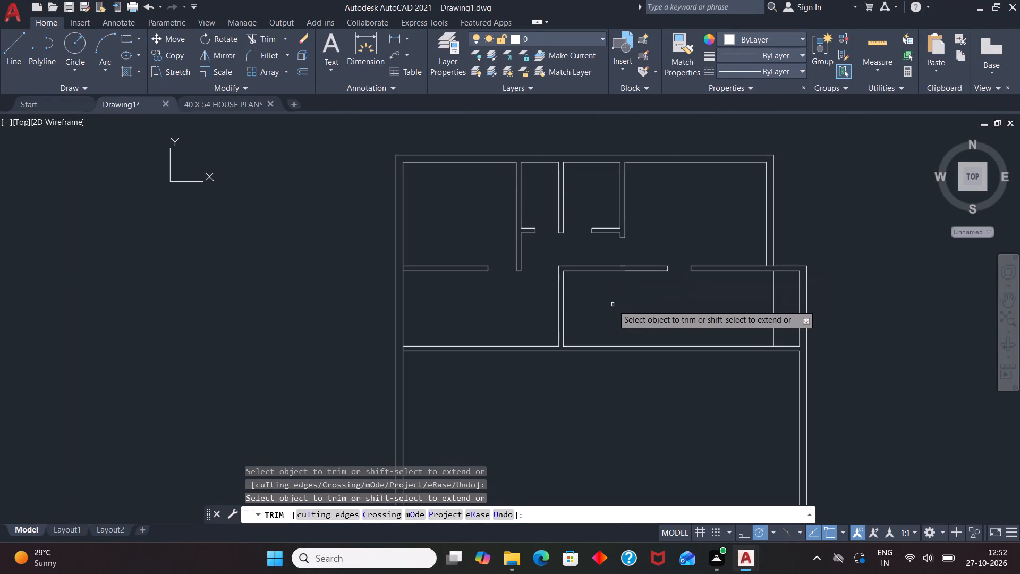
key("Escape")
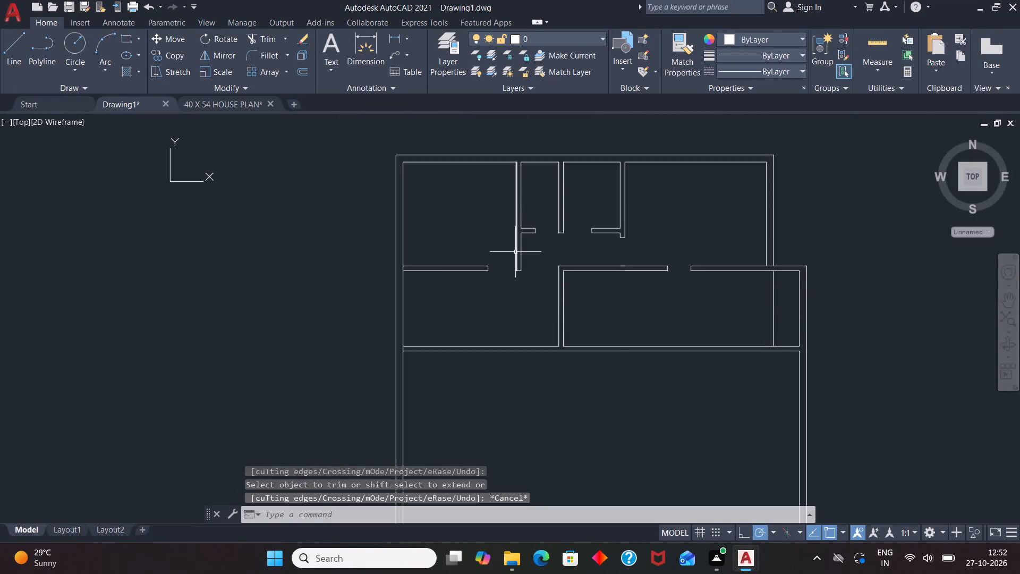
Draw a line across the central vertical partition's lower section, 3' below its inner corner with the middle horizontal partition.
scroll(517, 252, "up", 2)
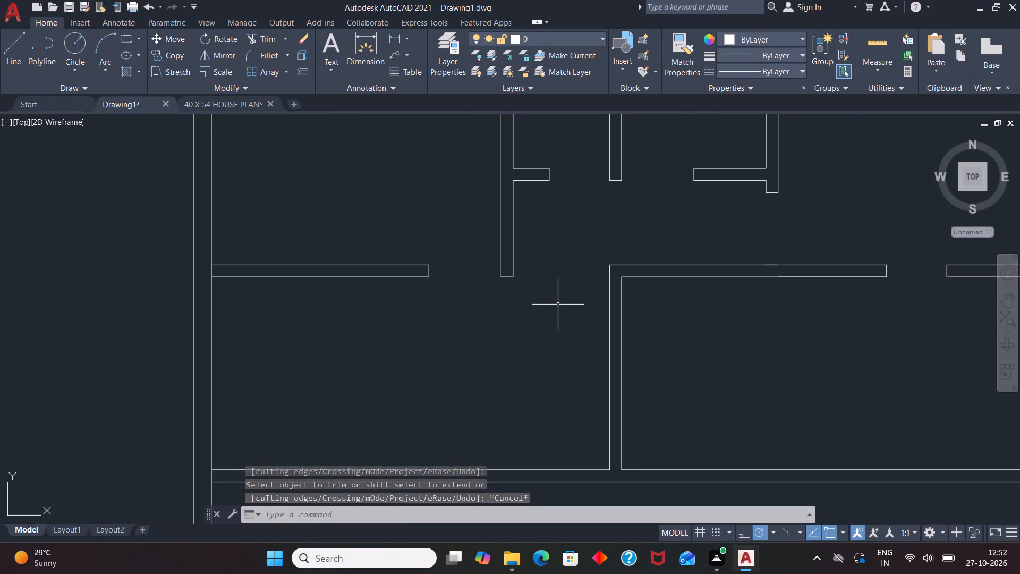
key("l")
key("Return")
type("TK")
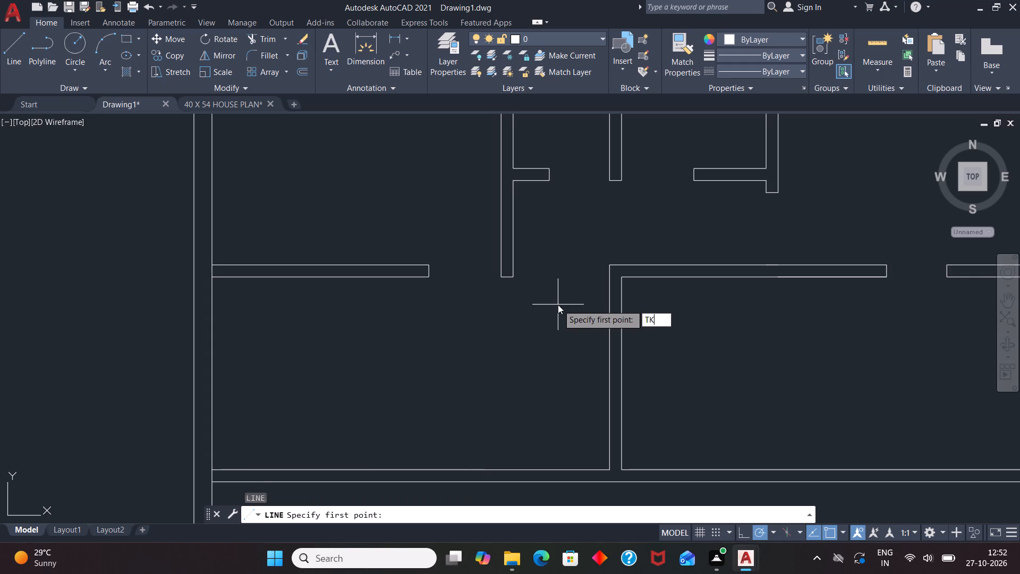
key("Return")
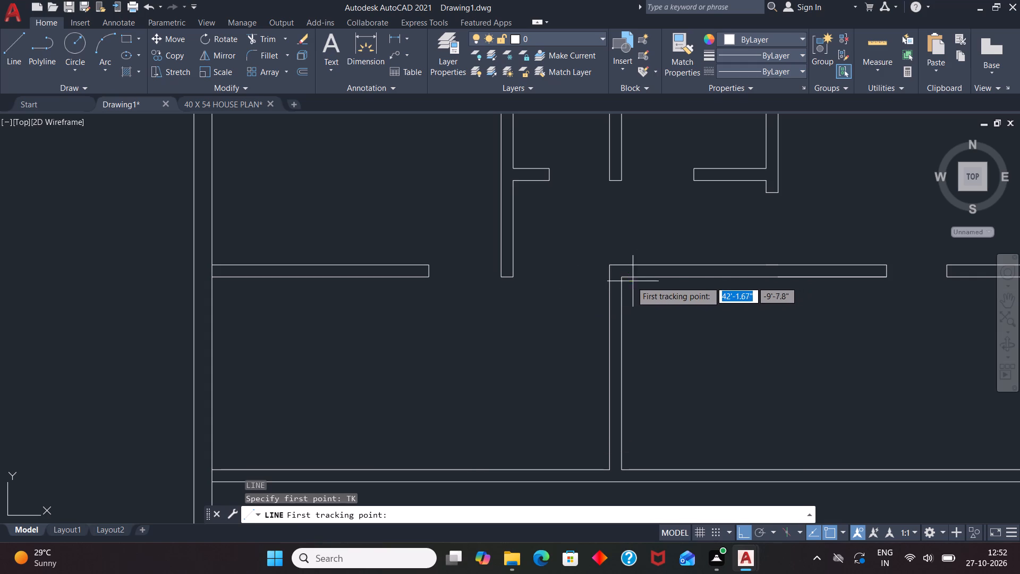
left_click_drag(621, 280, 621, 293)
type("3'")
key("Return")
key("Return")
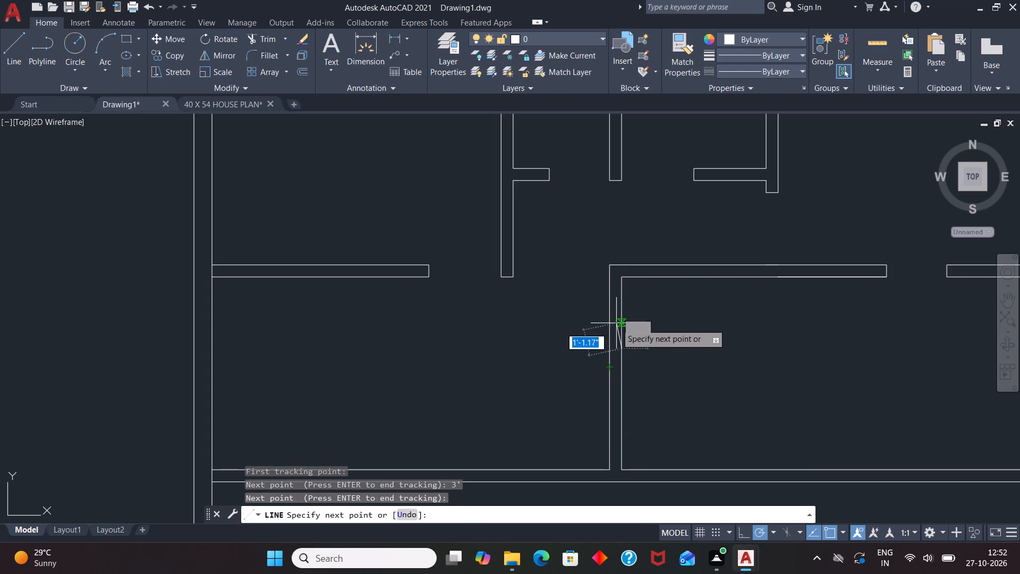
scroll(620, 352, "up", 2)
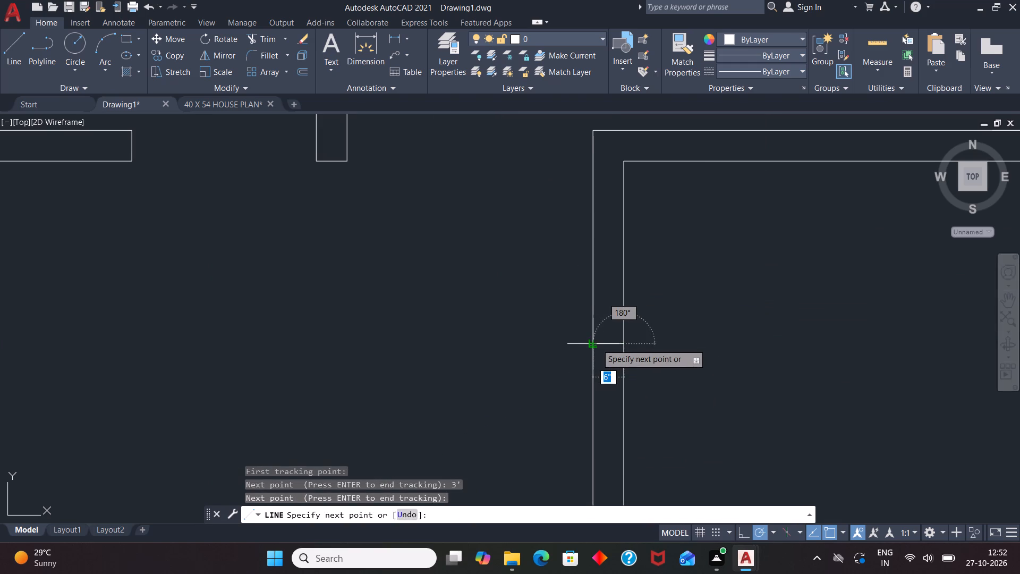
left_click(597, 344)
key("space")
Draw a line across the top of the central vertical partition, level with the middle horizontal partition's lower face.
type("L")
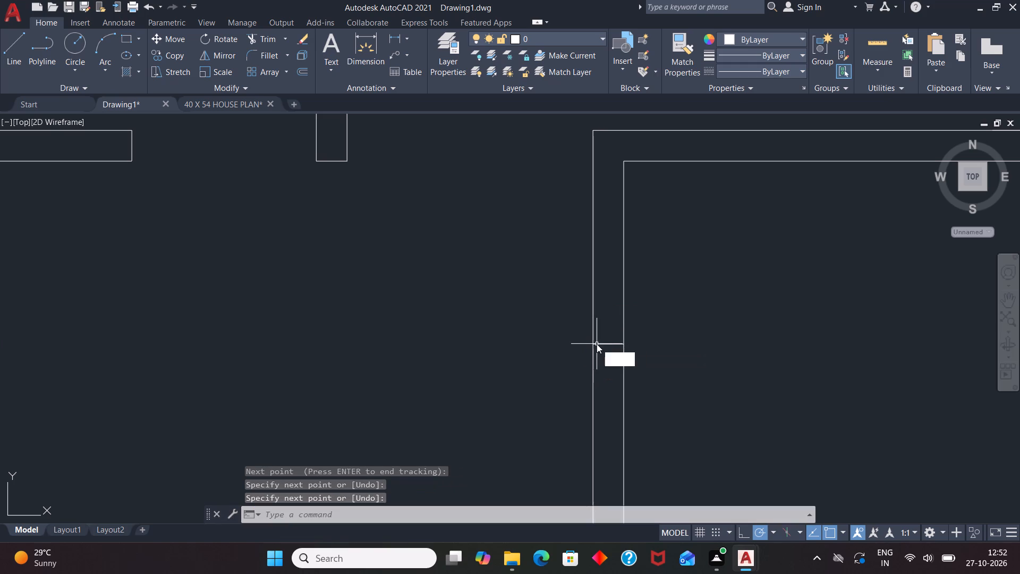
key("Return")
left_click(627, 161)
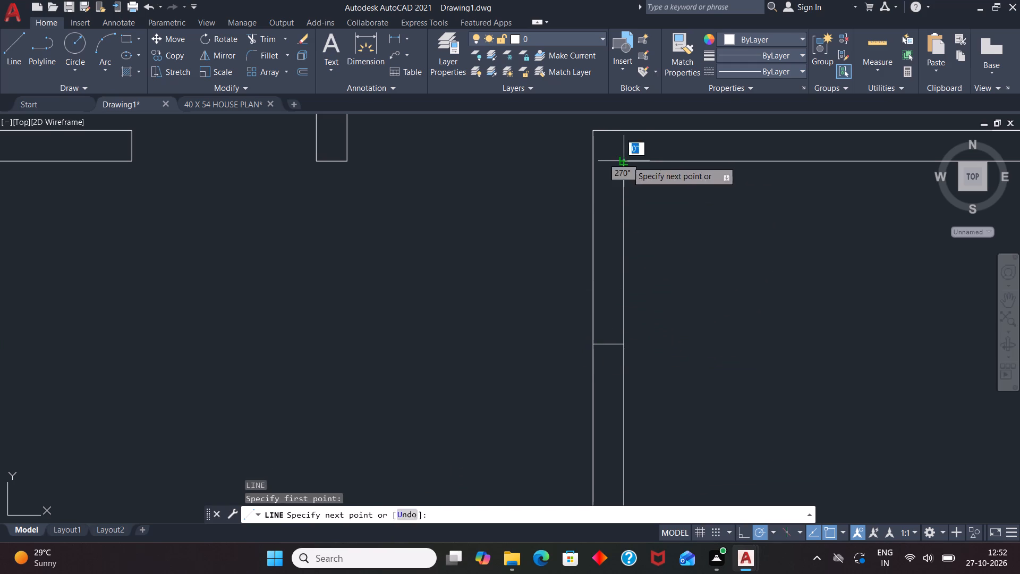
left_click(592, 161)
key("space")
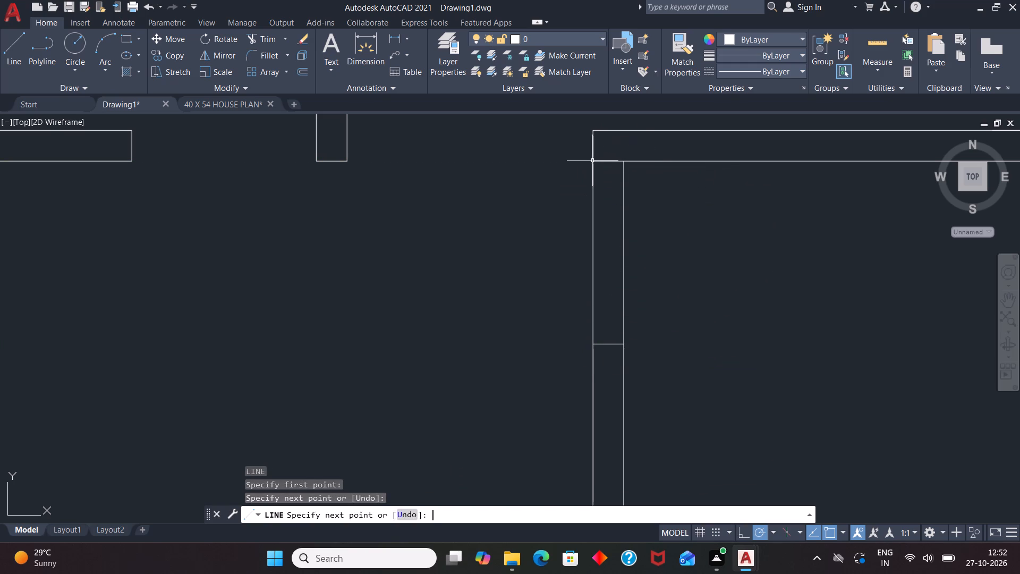
Trim the central vertical partition's two lines between the new cross lines to form the 3' door opening.
type("TR")
key("Return")
left_click_drag(684, 255, 682, 255)
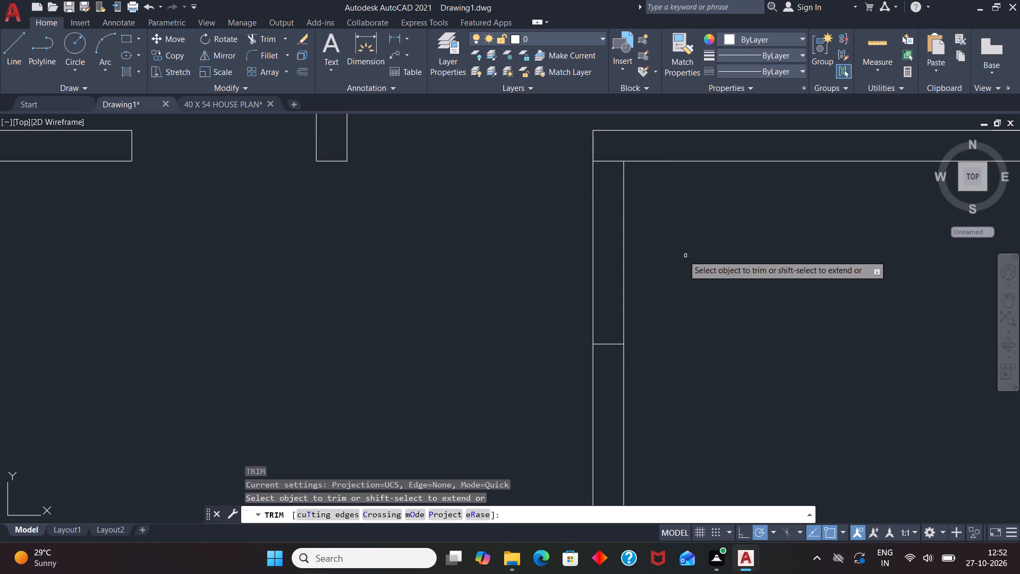
left_click_drag(682, 255, 523, 259)
key("Escape")
Trim the left exterior wall's inner line where the full-width partition and the left room's horizontal partition meet it.
scroll(524, 259, "down", 4)
scroll(610, 246, "down", 1)
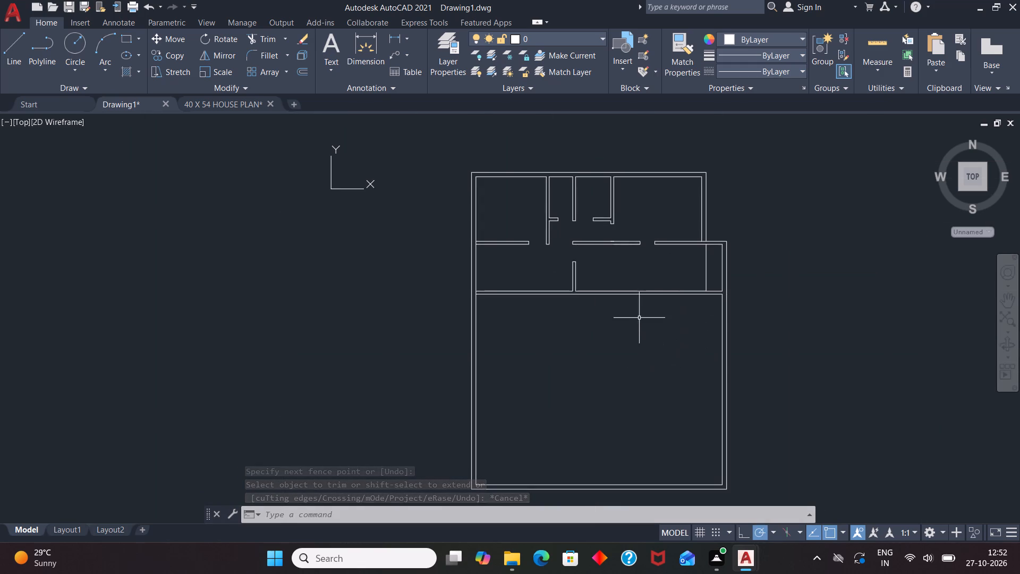
scroll(471, 305, "up", 1)
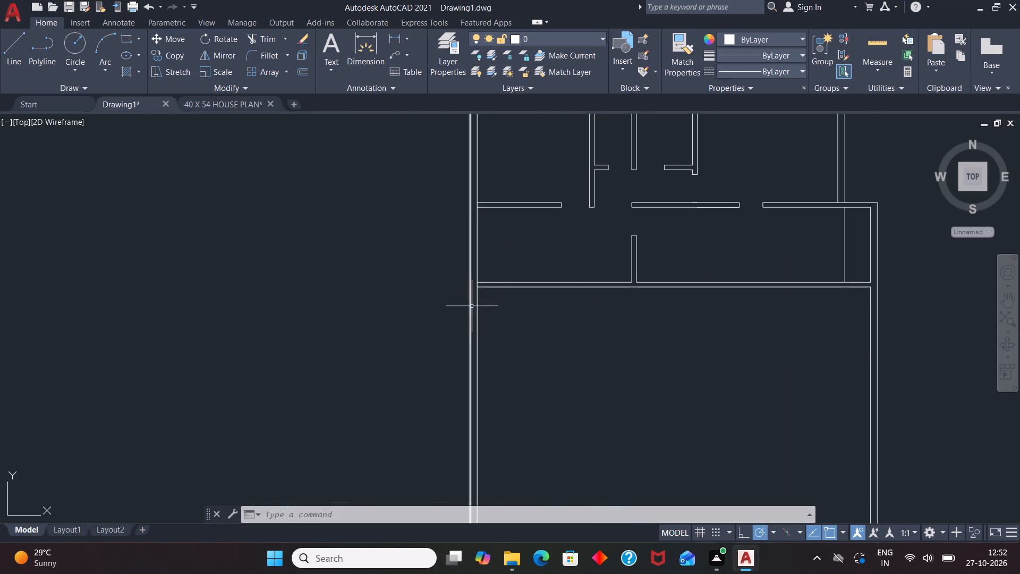
type("TR")
key("Return")
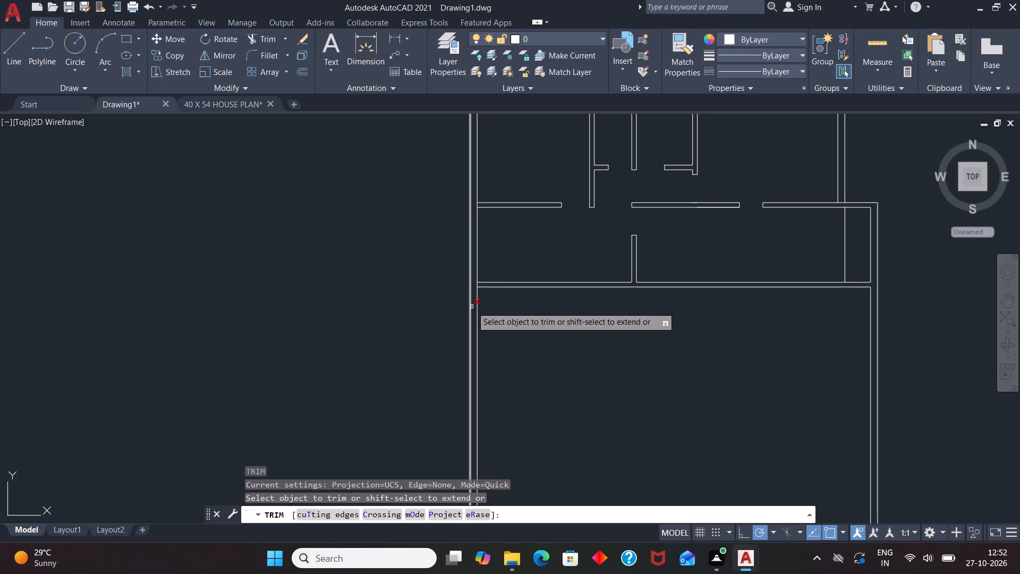
scroll(480, 276, "up", 3)
left_click(462, 306)
scroll(469, 330, "down", 4)
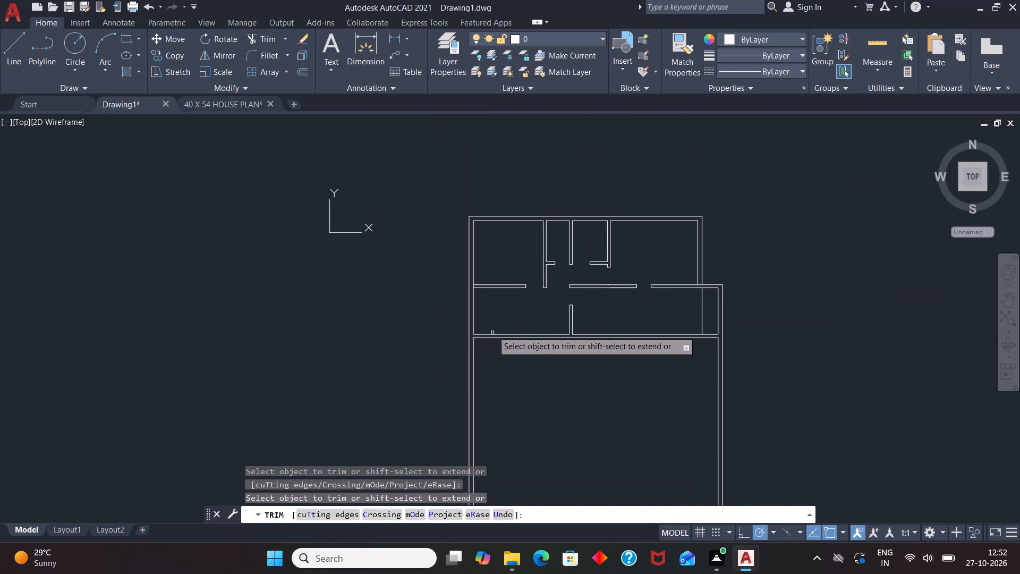
scroll(469, 285, "up", 4)
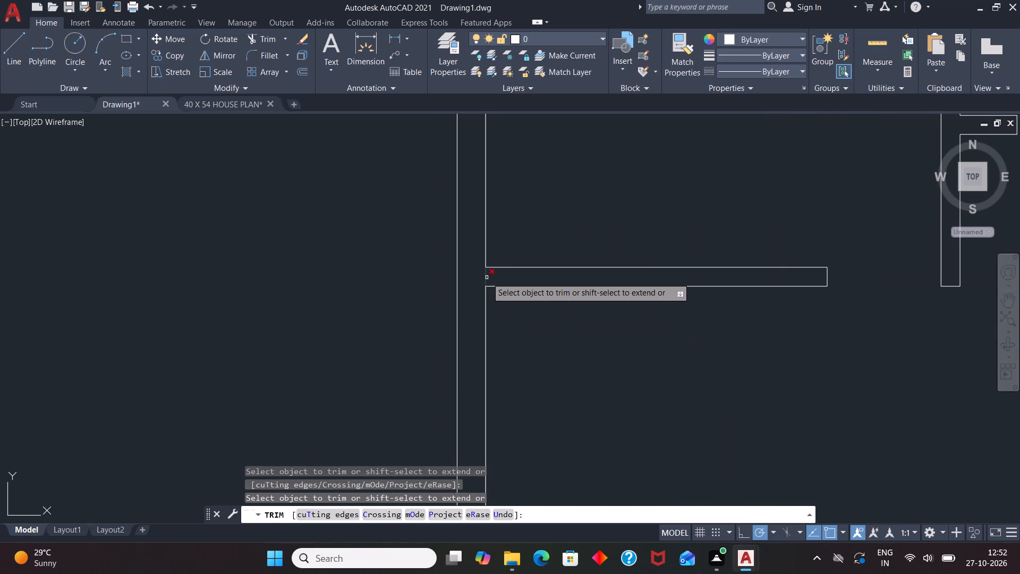
left_click(487, 277)
scroll(482, 286, "down", 5)
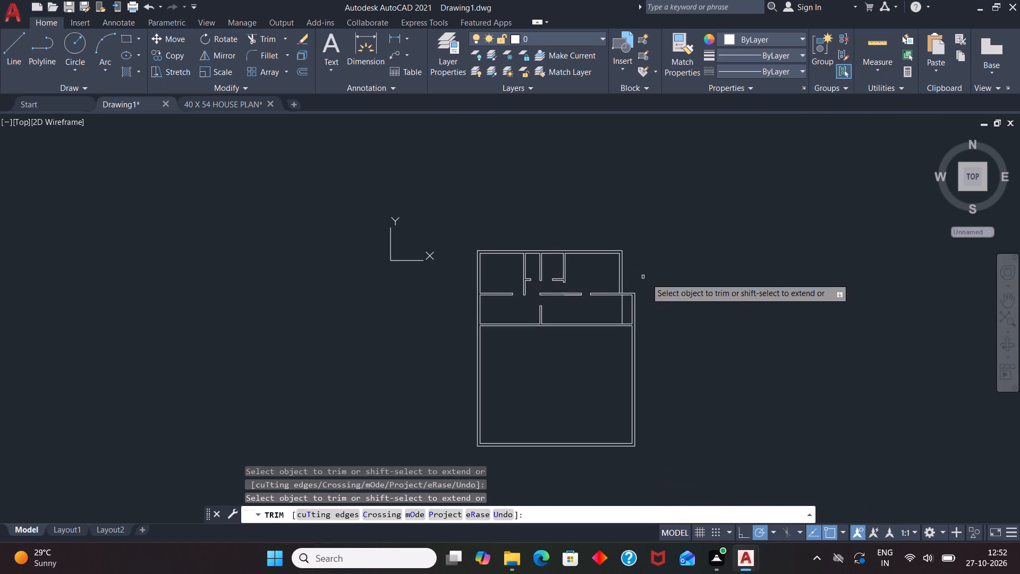
key("space")
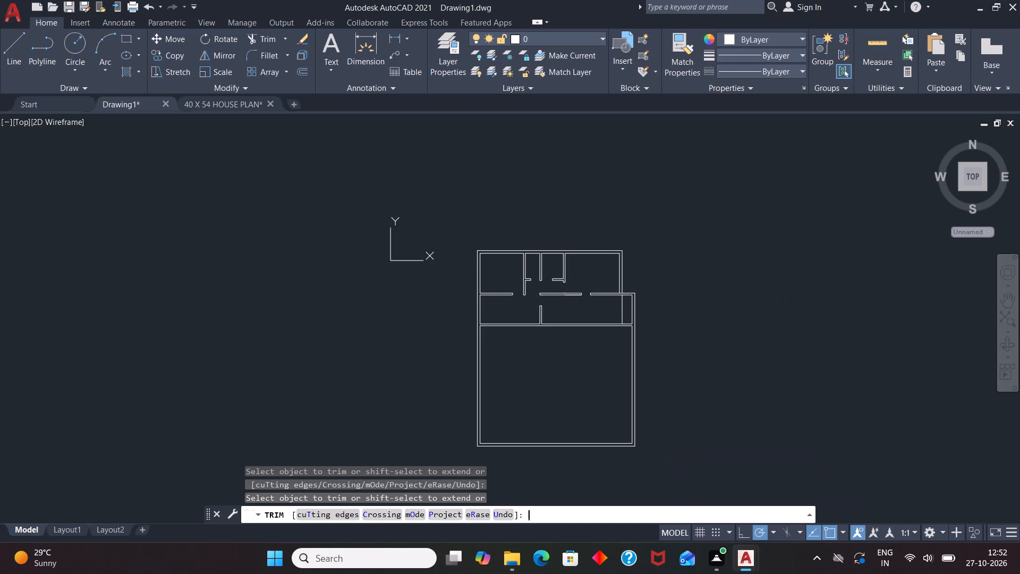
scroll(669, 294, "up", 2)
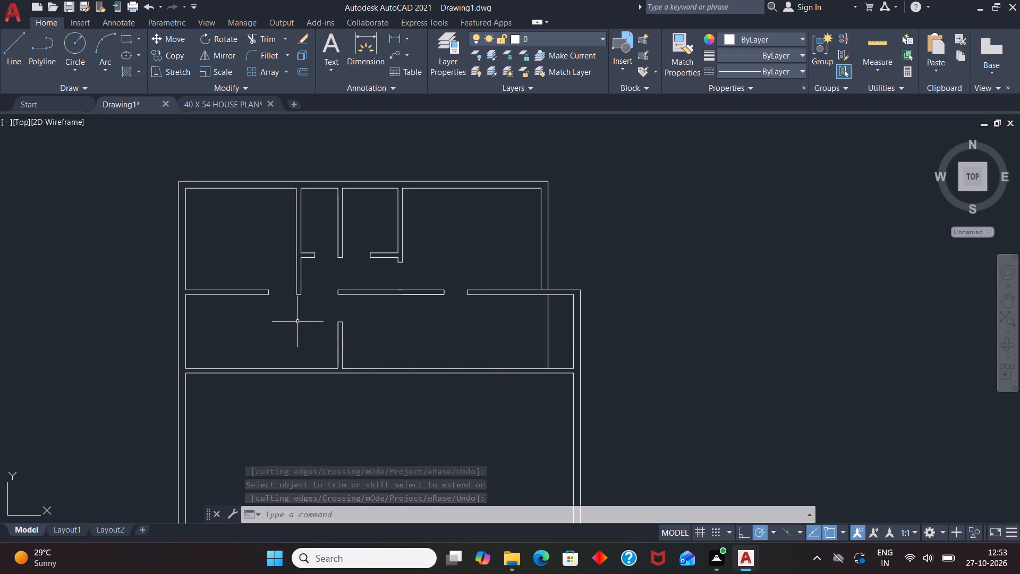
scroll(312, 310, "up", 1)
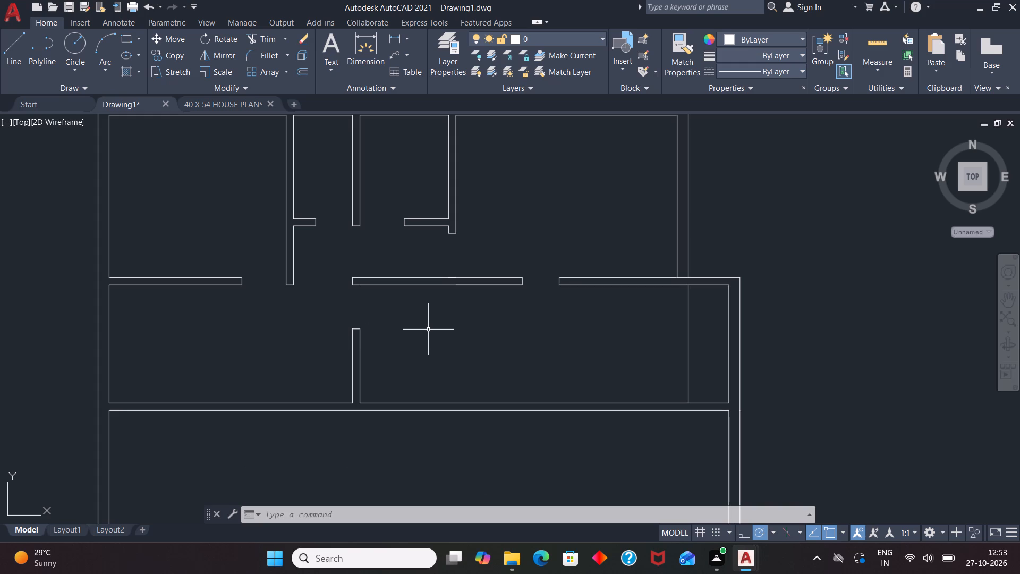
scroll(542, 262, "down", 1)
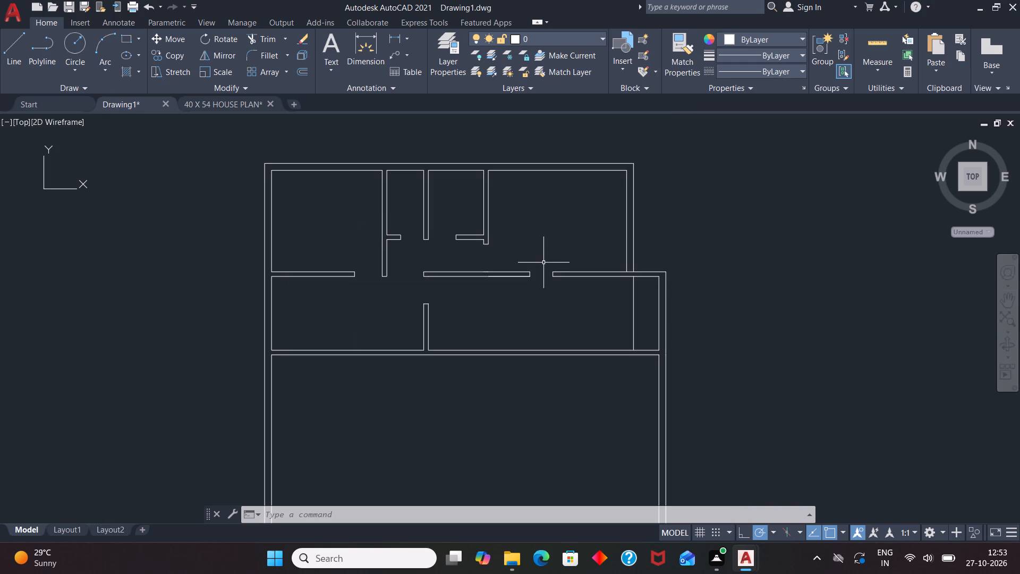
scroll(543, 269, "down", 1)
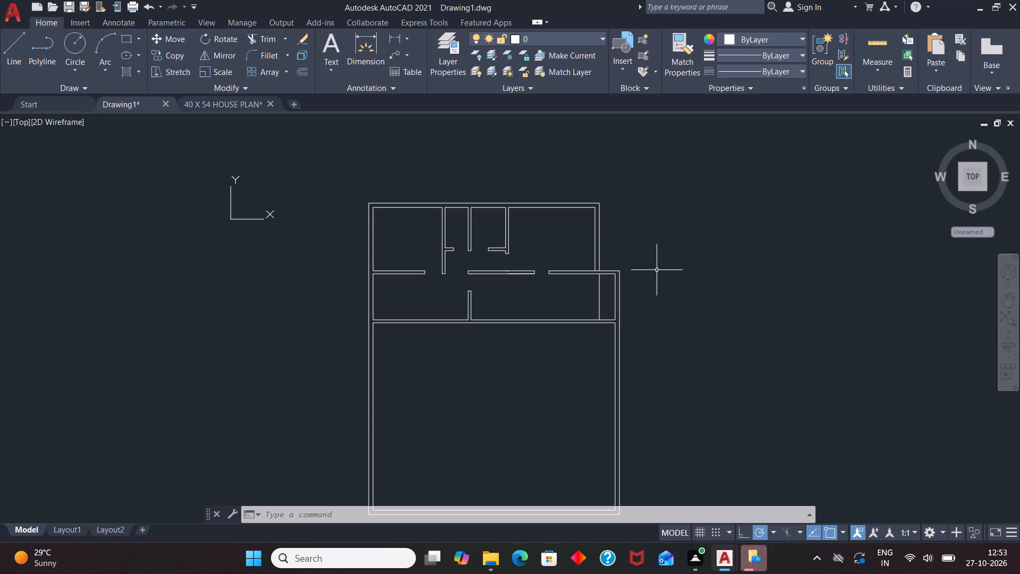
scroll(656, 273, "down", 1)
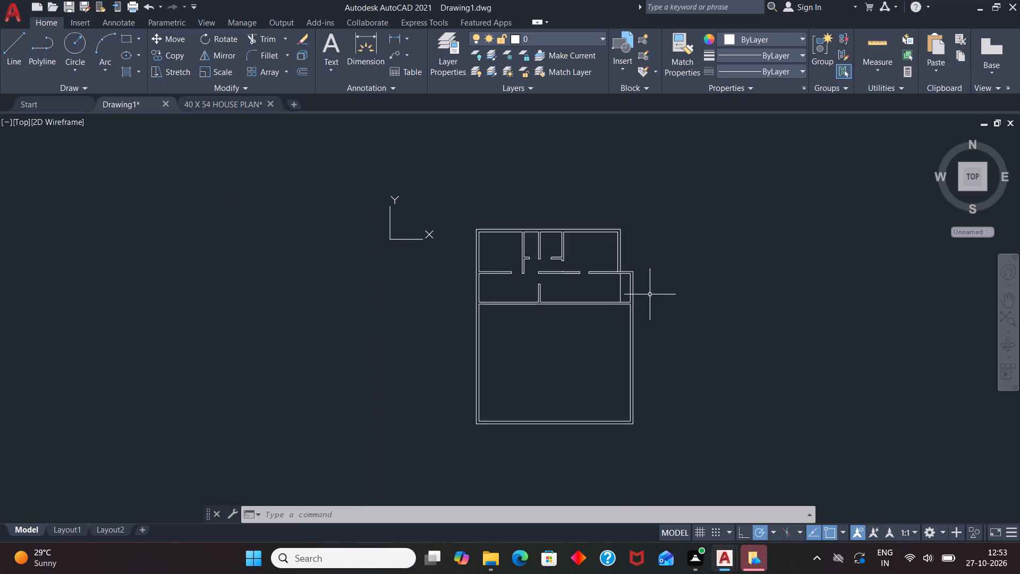
Undo the left wall junction trims and the central vertical partition's 3' door opening, including its cross lines.
key("ctrl+z")
key("ctrl+z")
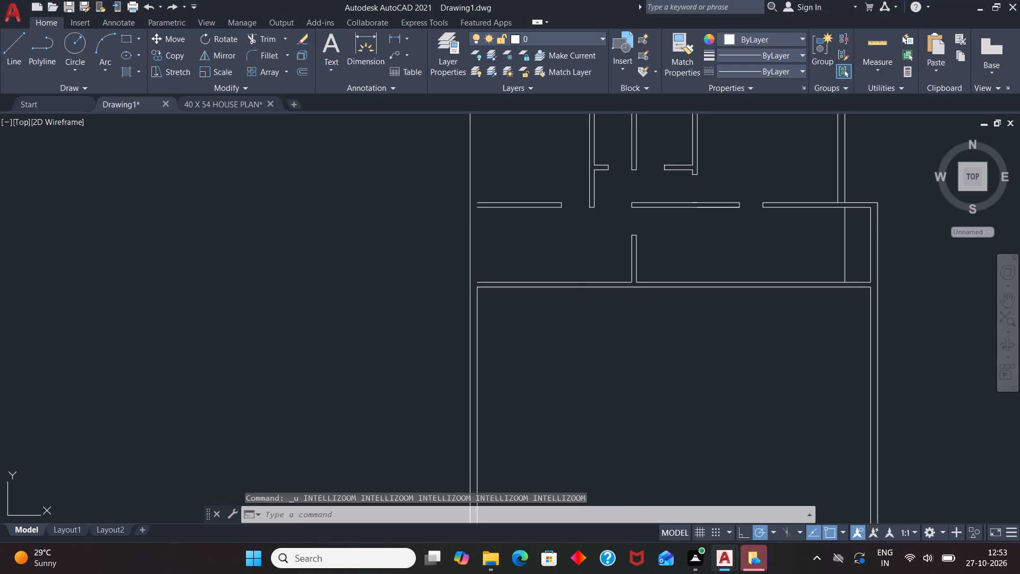
key("ctrl+z")
key("ctrl+z")
scroll(617, 314, "down", 5)
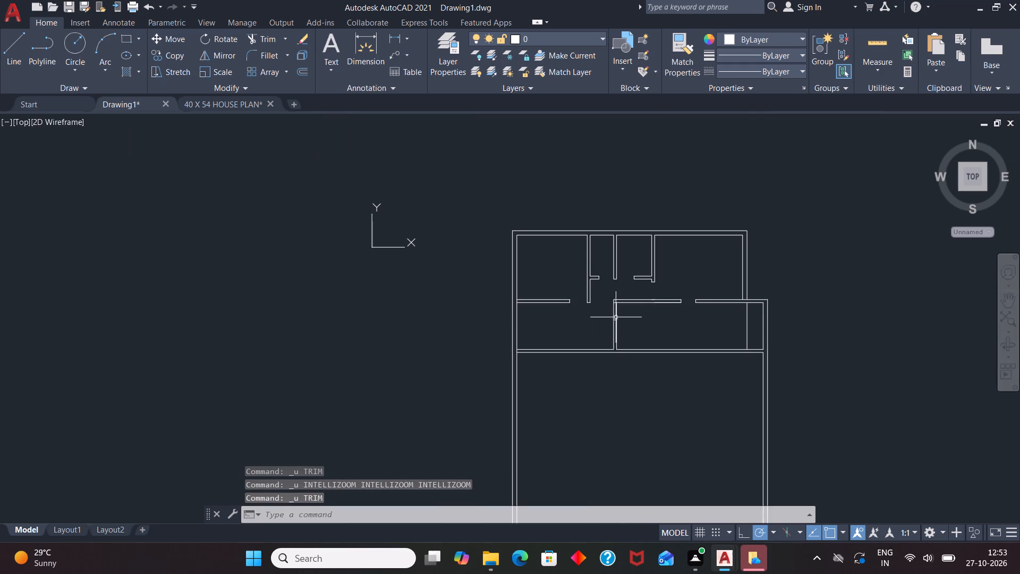
key("ctrl+z")
key("ctrl+z")
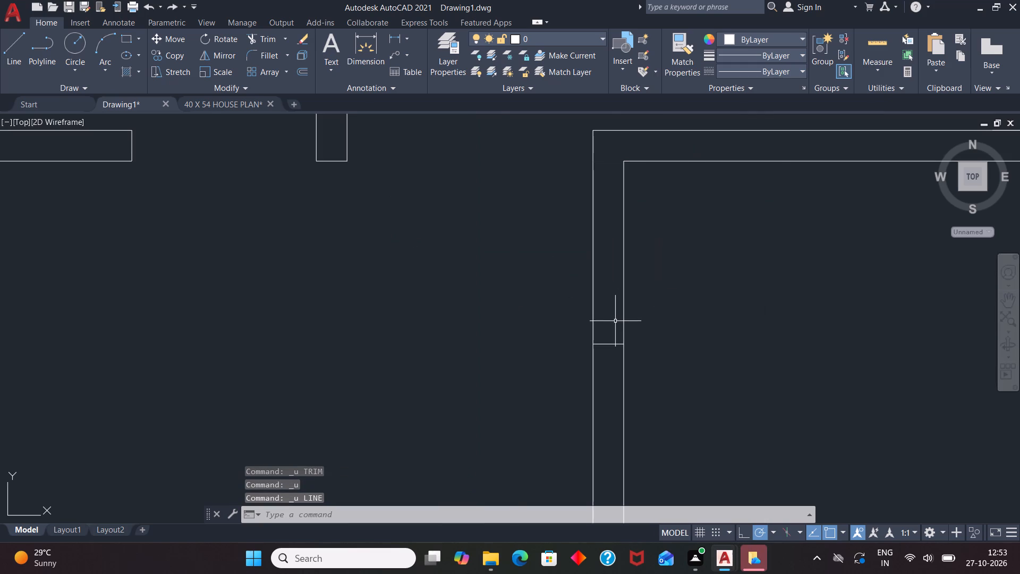
key("ctrl+z")
key("ctrl+z")
key("ctrl+z")
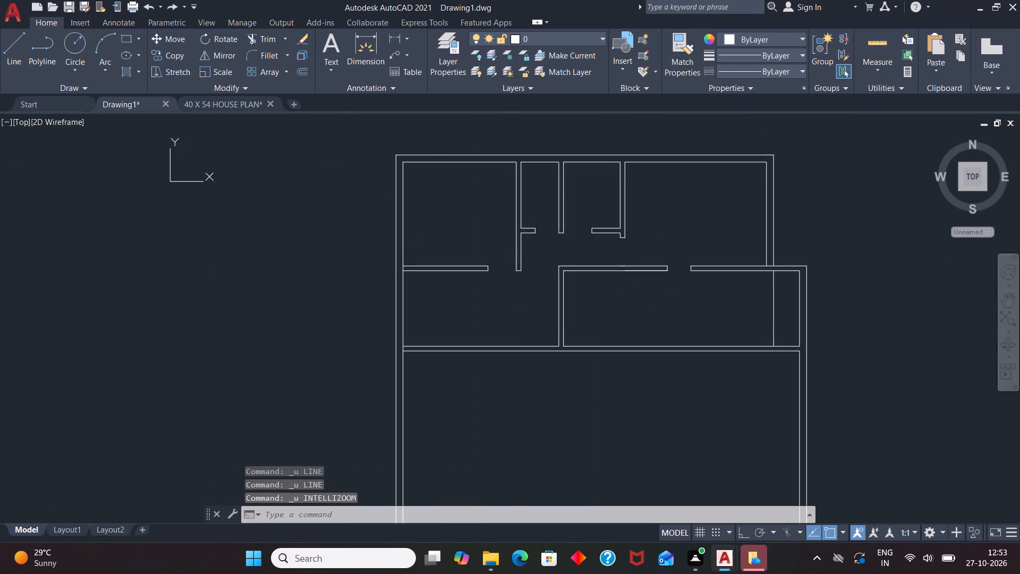
Undo the full-width partition's extension to the left exterior wall and the trims of the vertical partitions around and below it.
key("ctrl+z")
key("ctrl+z")
key("ctrl+z")
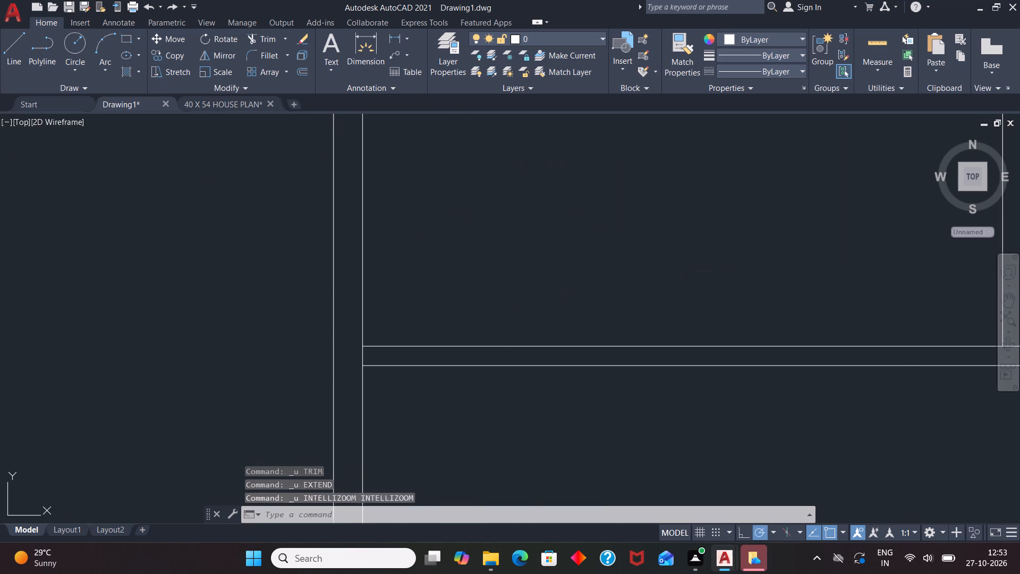
scroll(552, 299, "down", 3)
key("ctrl+z")
key("ctrl+z")
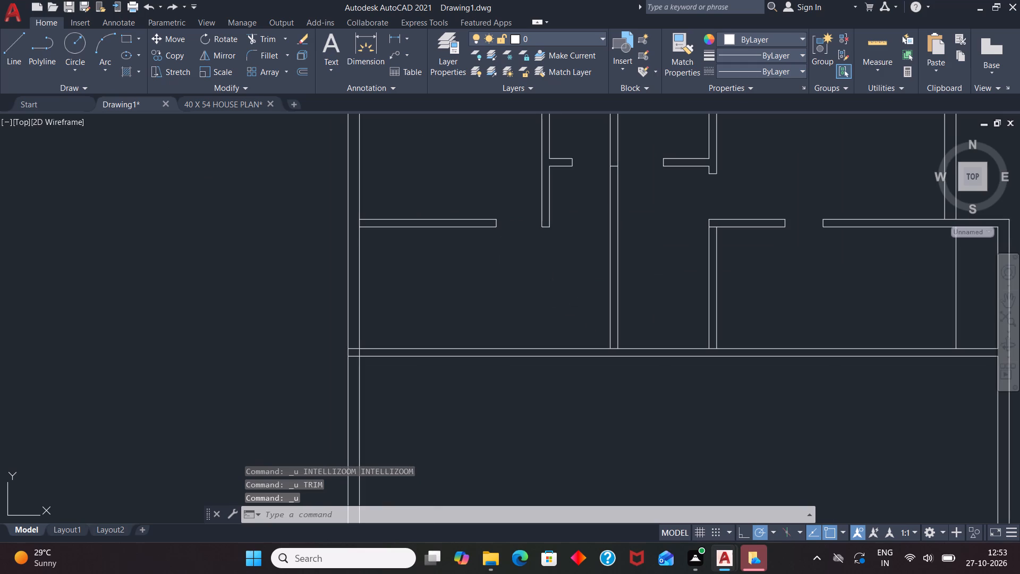
key("ctrl+z")
key("ctrl+z")
key("ctrl+z")
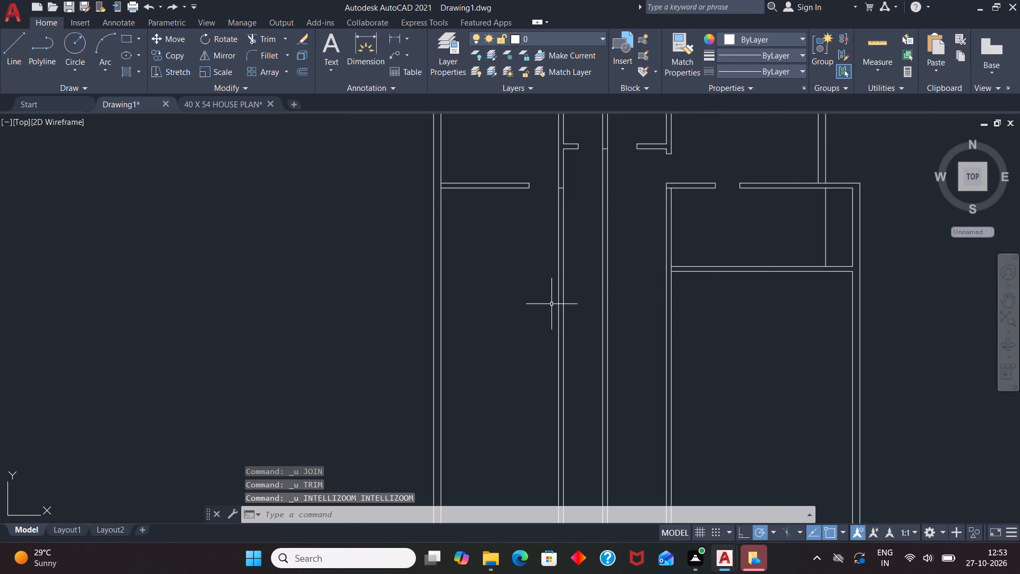
key("ctrl+z")
key("ctrl+z")
key("ctrl+z")
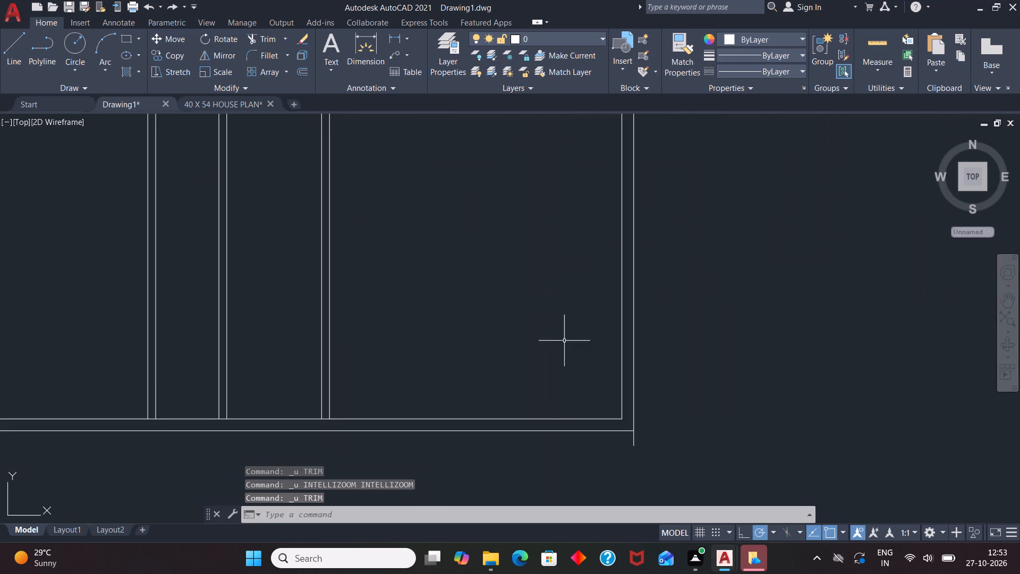
Undo the offset, extends and trims that formed the lower right exterior wall below the projection.
scroll(567, 350, "down", 5)
key("ctrl+z")
key("z")
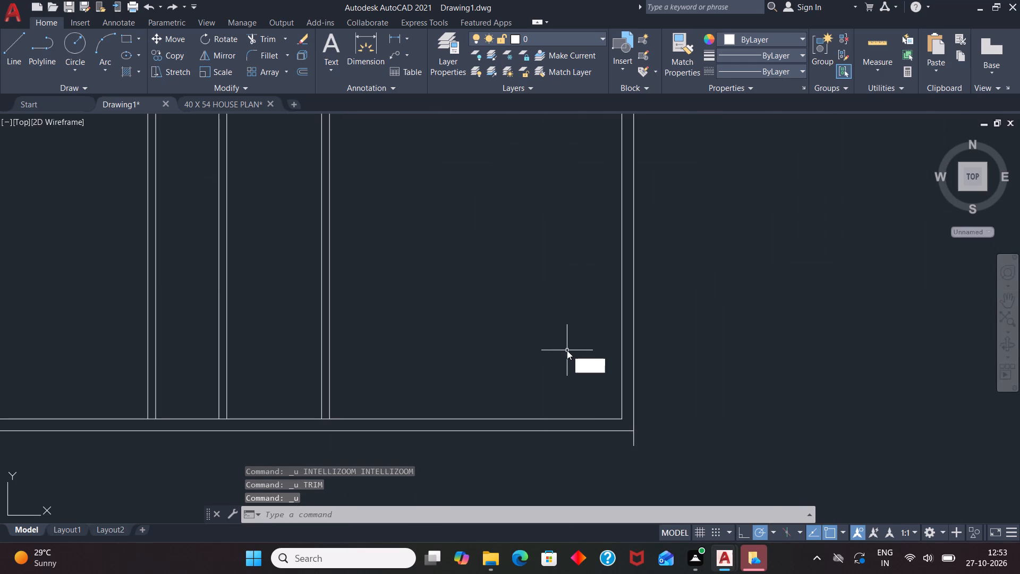
key("BackSpace")
key("Escape")
key("ctrl+z")
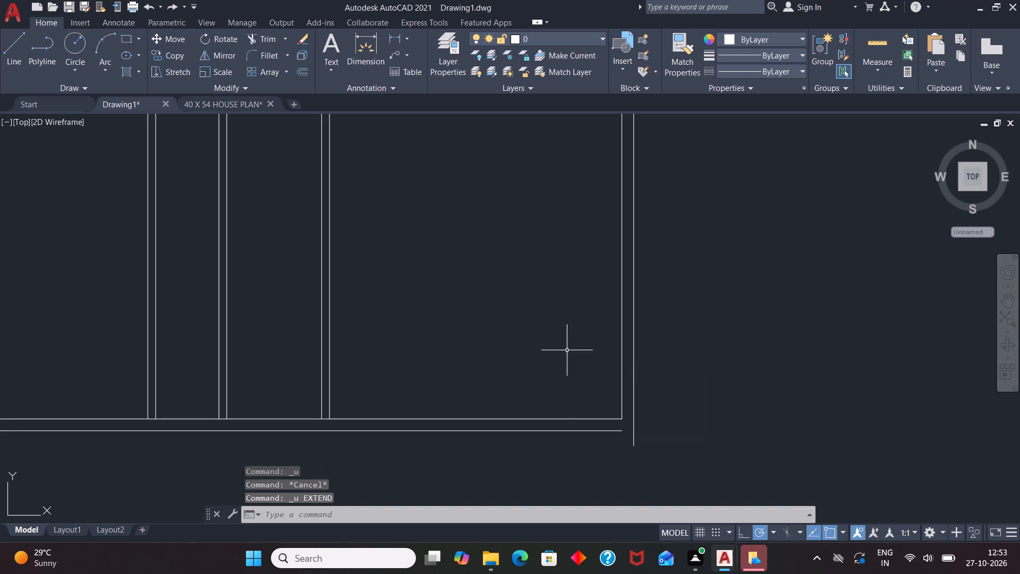
key("ctrl+z")
key("ctrl+z")
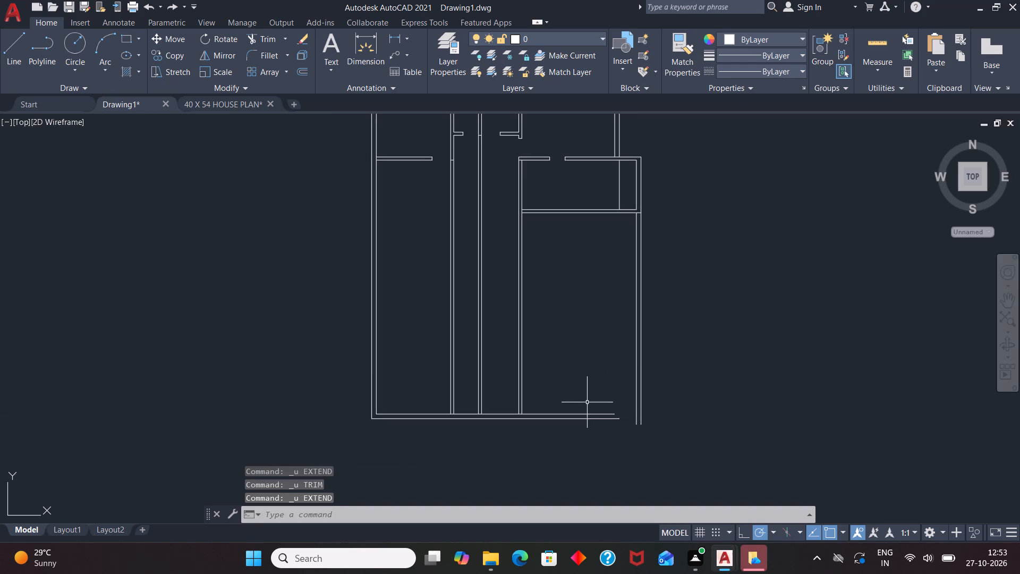
key("ctrl+z")
key("ctrl+z")
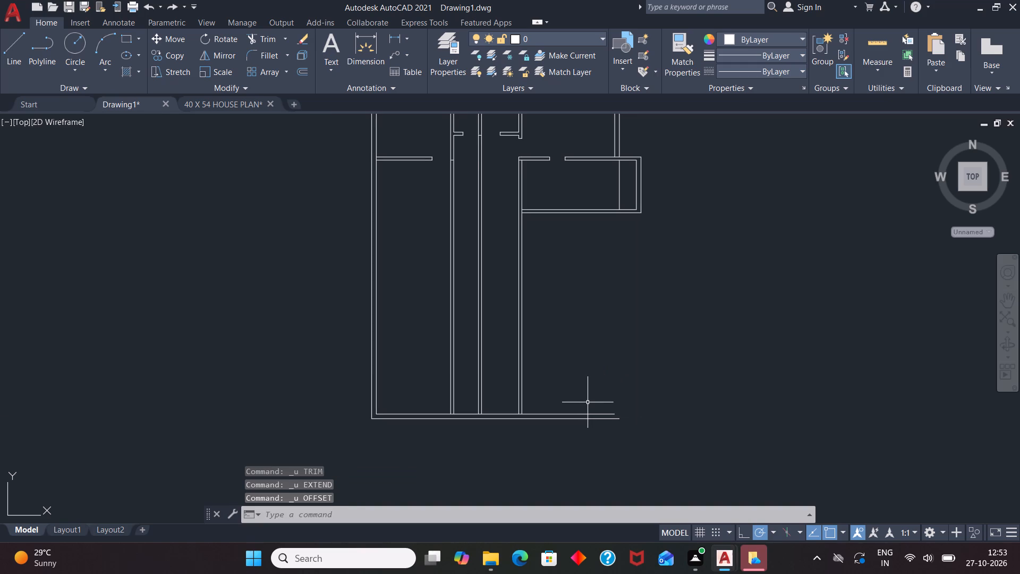
key("ctrl+z")
key("ctrl+z")
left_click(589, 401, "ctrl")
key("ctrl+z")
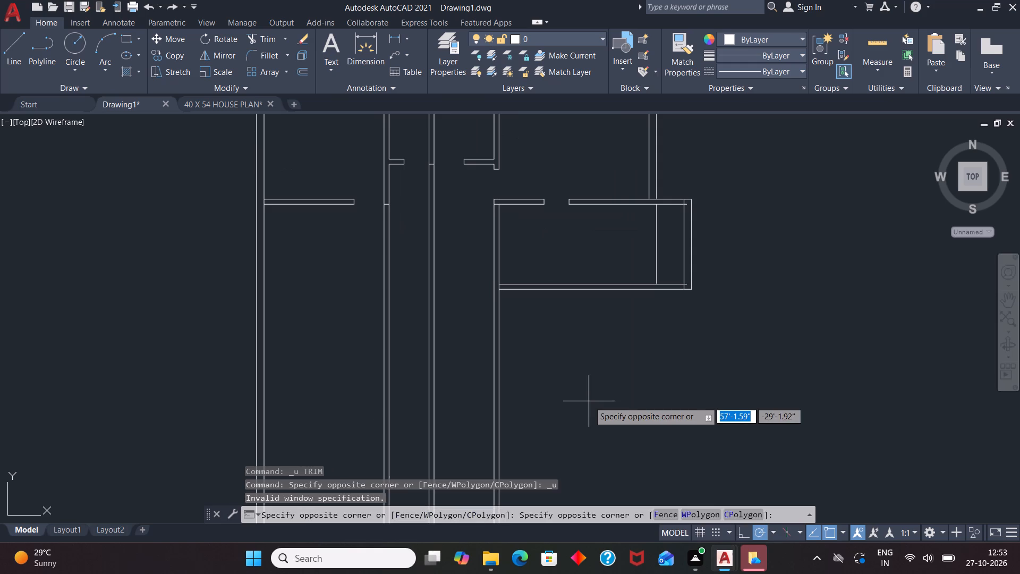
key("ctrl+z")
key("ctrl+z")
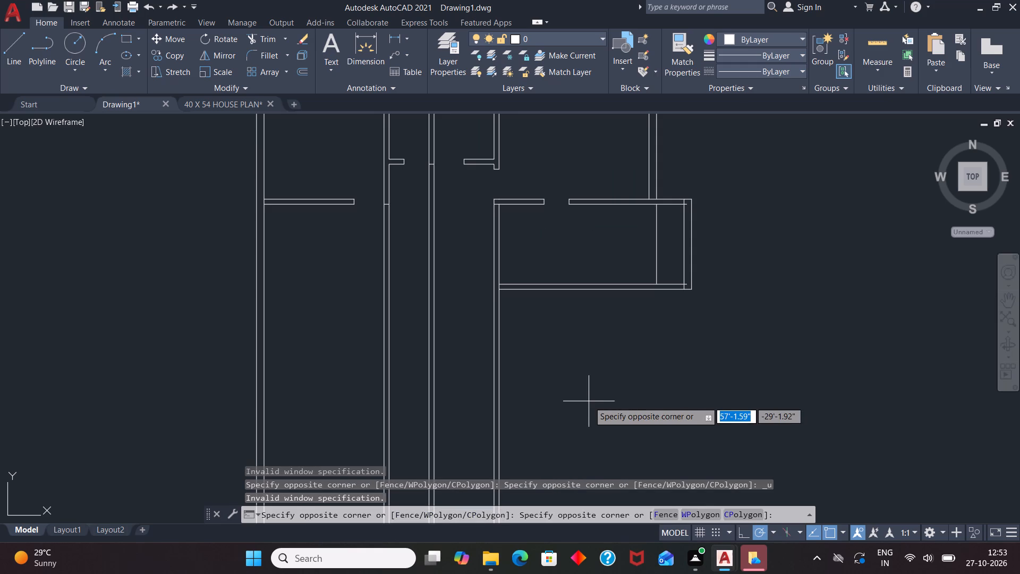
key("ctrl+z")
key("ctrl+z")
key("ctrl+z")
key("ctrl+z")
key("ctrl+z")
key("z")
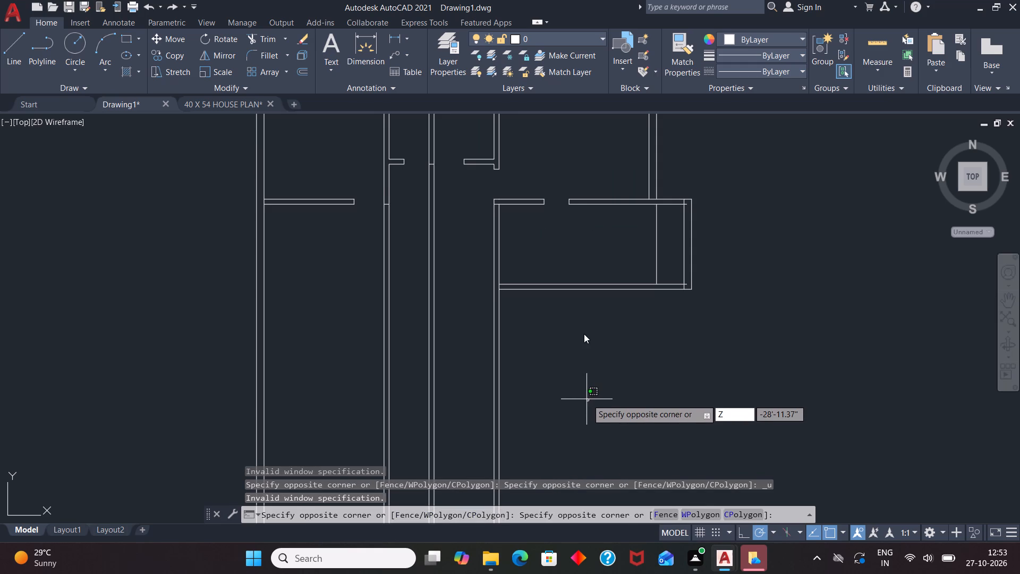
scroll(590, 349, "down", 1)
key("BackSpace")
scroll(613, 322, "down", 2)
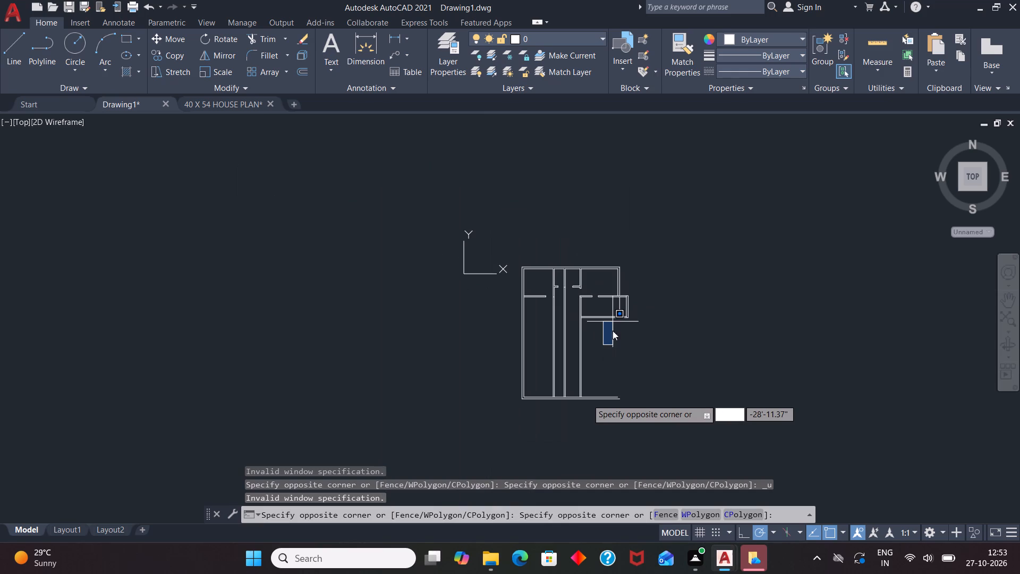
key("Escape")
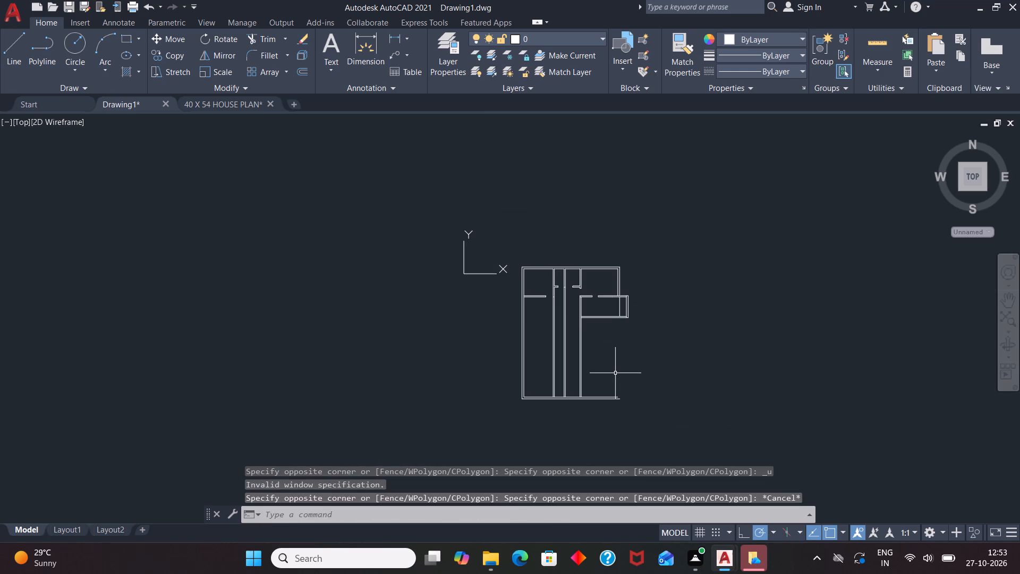
Undo the 3' right-side projection, including its drawn lines, offsets, extends and corner trims.
key("ctrl+z")
key("ctrl+z")
key("ctrl+z")
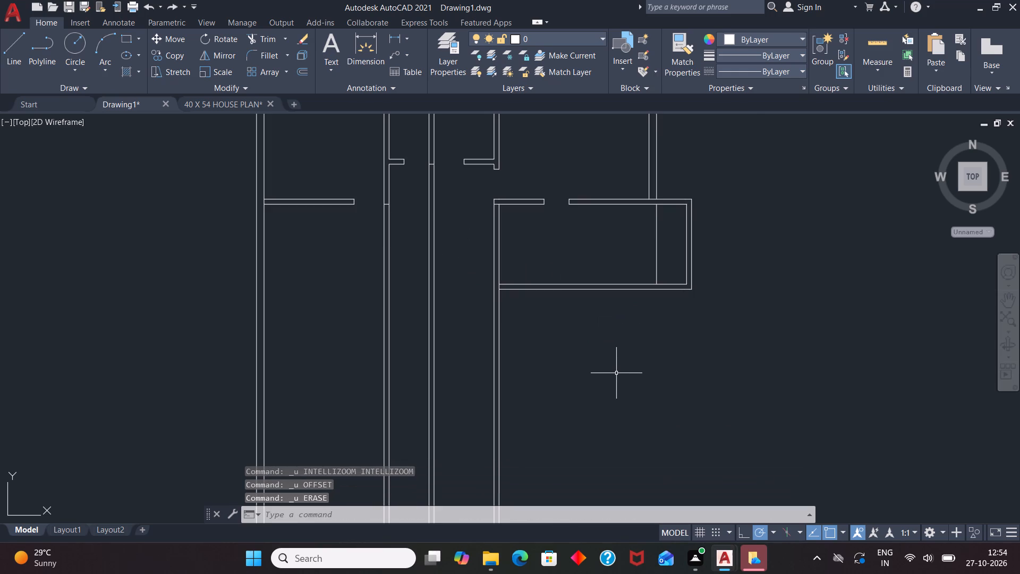
key("ctrl+z")
key("ctrl+z")
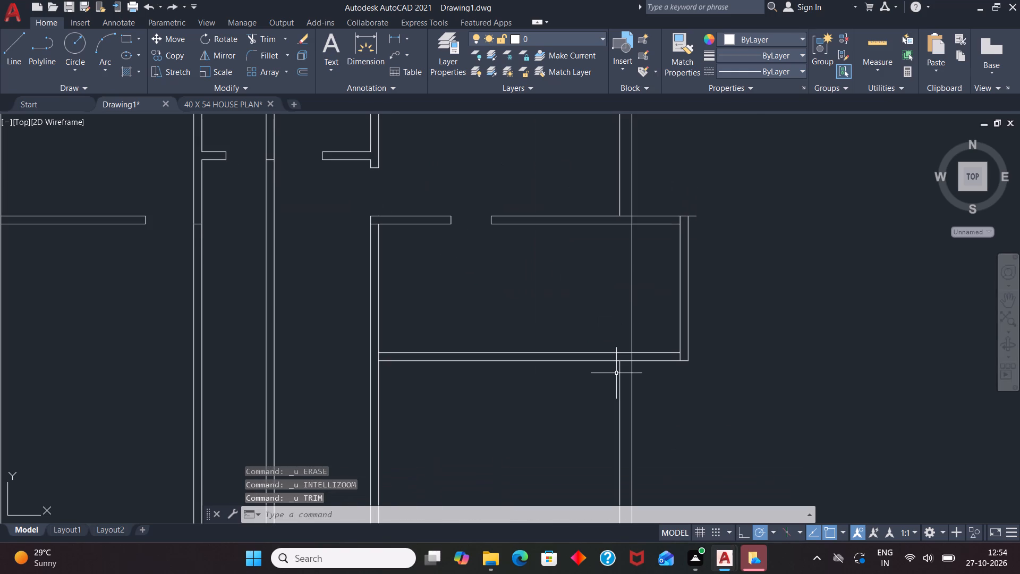
key("ctrl+z")
key("ctrl+z")
key("ctrl+z")
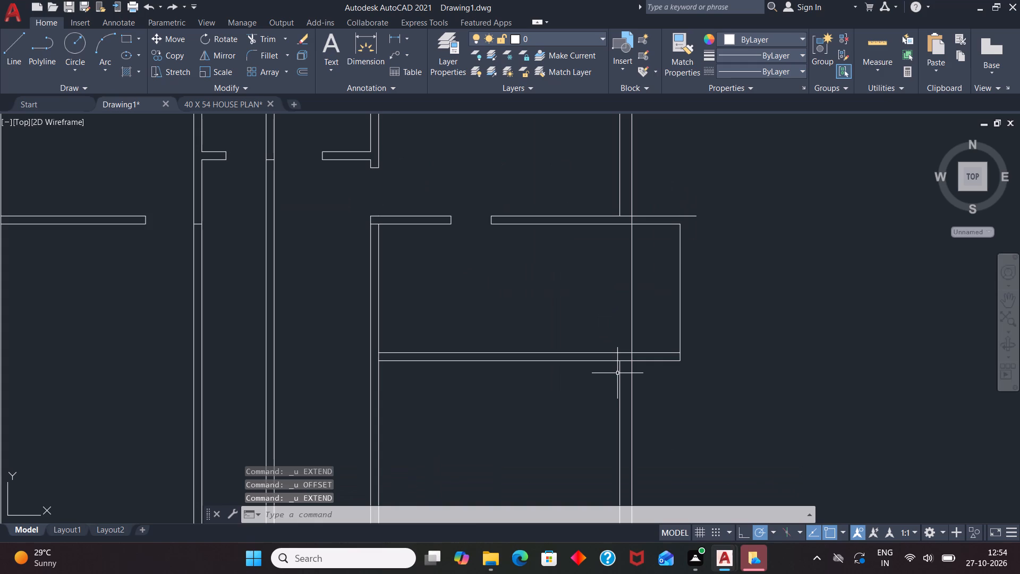
key("ctrl+z")
key("ctrl+z")
key("ctrl+z")
key("ctrl+z")
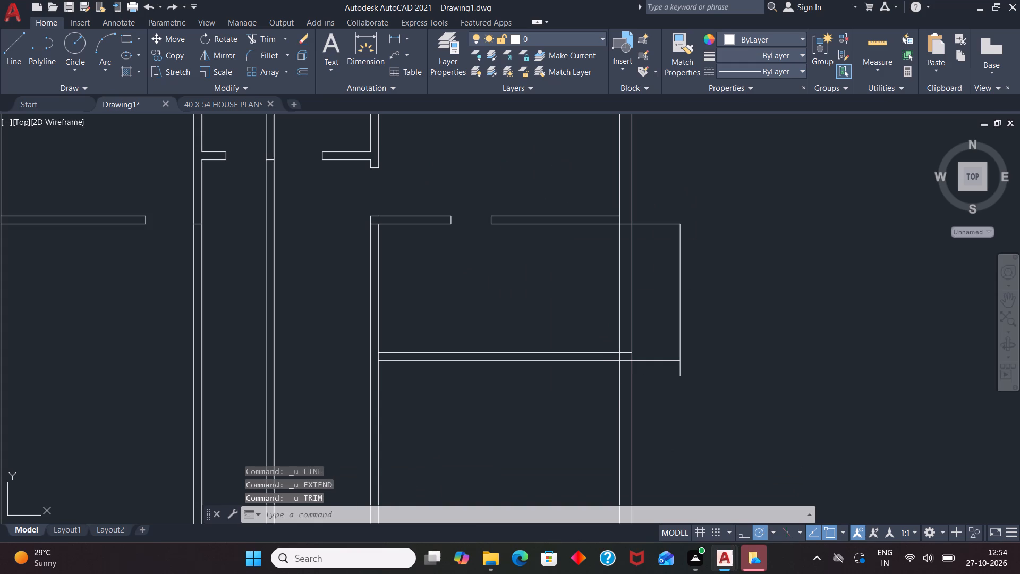
key("ctrl+z")
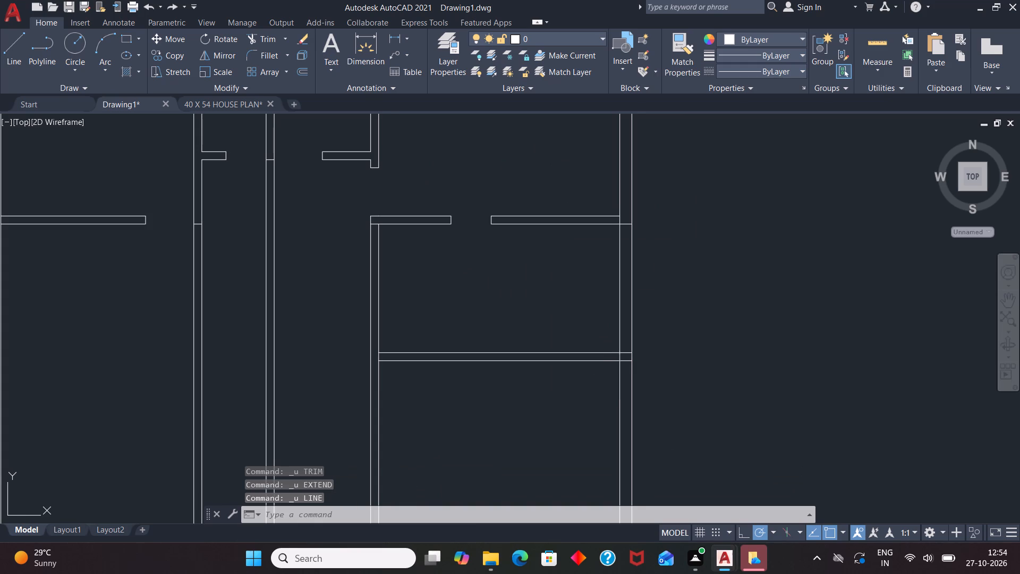
Undo the offset and extended lines of the lower horizontal partition in the right room.
key("ctrl+z")
key("ctrl+z")
key("ctrl+z")
key("z")
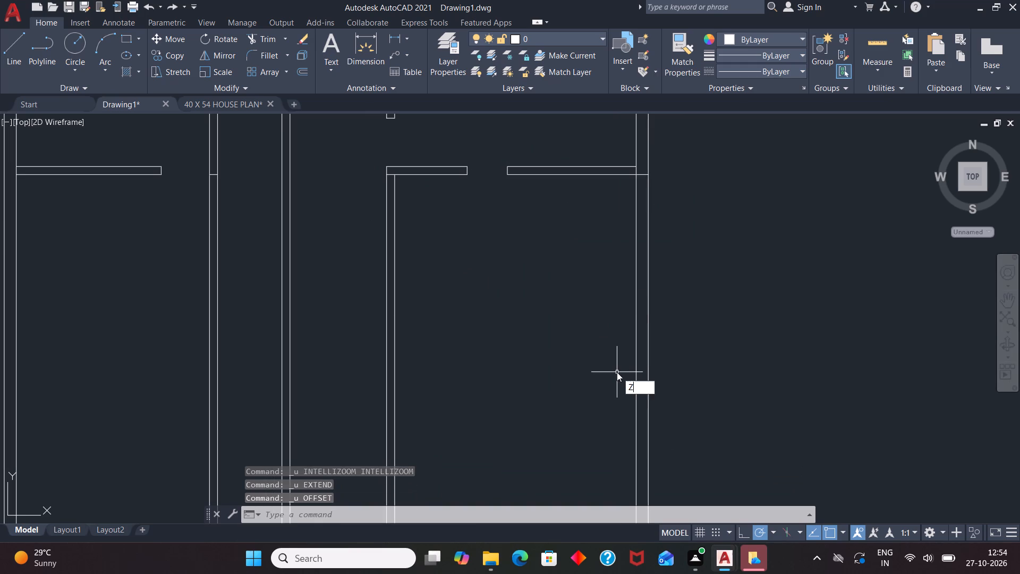
key("BackSpace")
key("Escape")
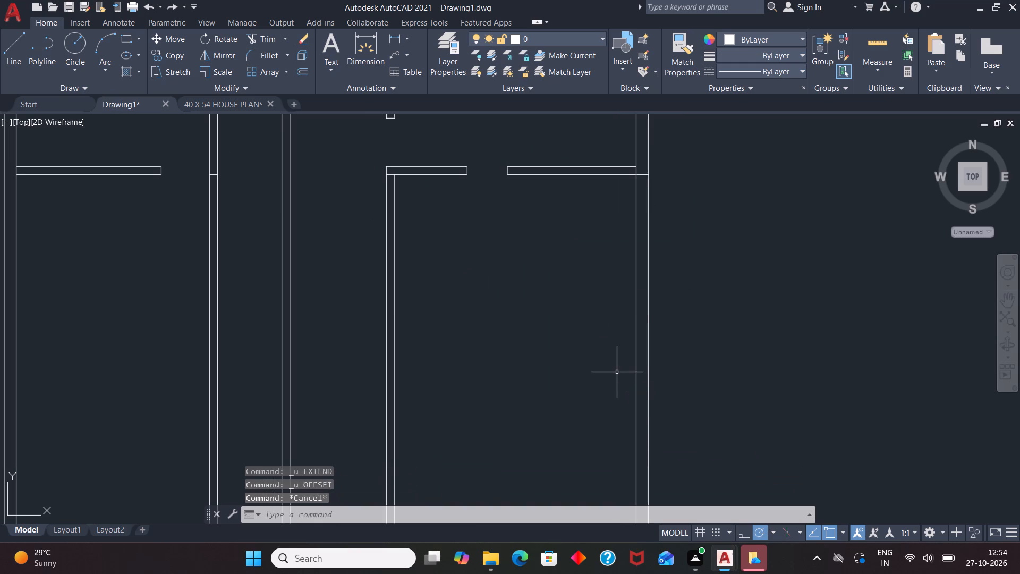
key("ctrl+z")
key("ctrl+z")
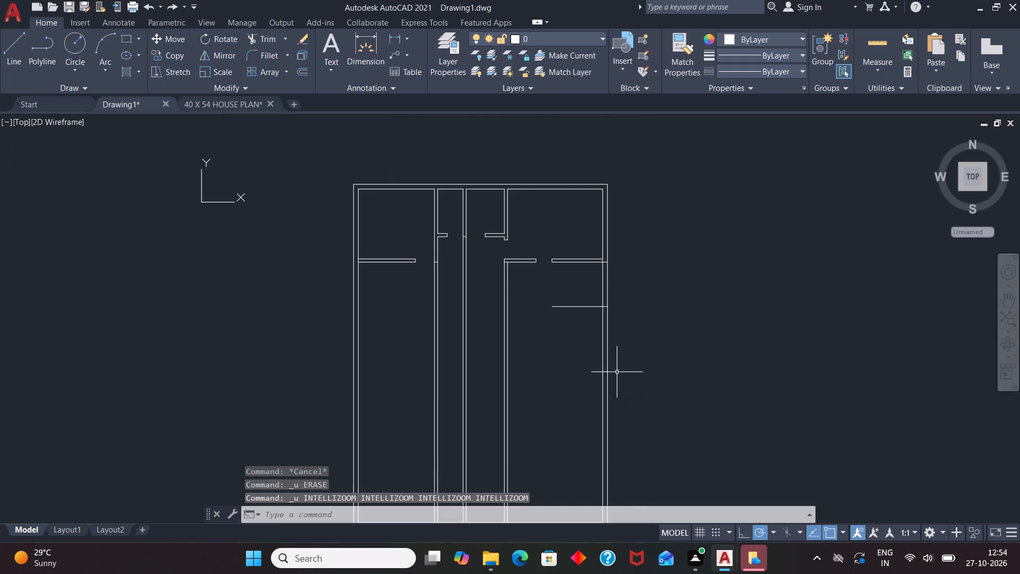
key("ctrl+z")
key("ctrl+z")
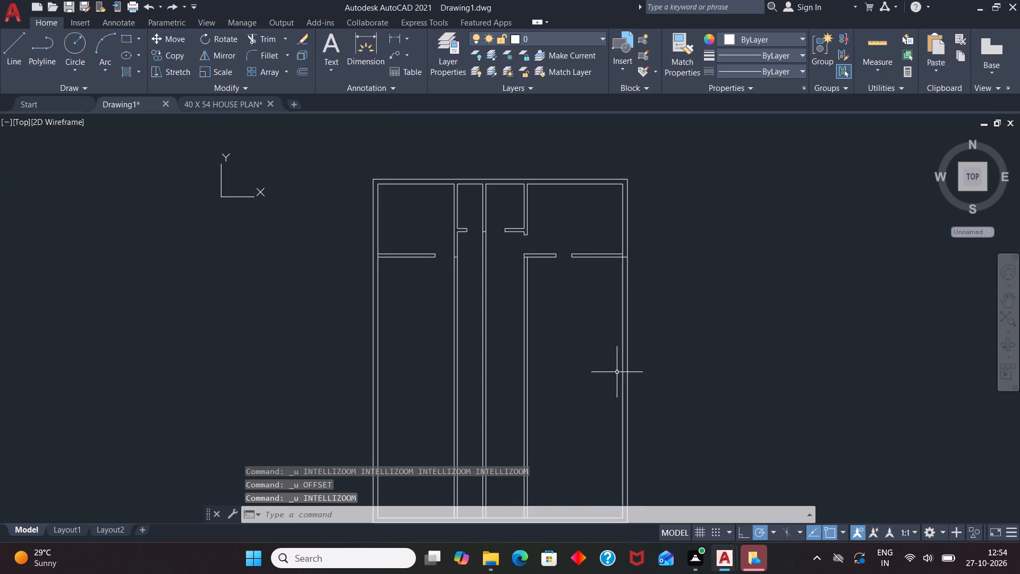
Trim the right exterior wall's inner line at the middle horizontal partition and the partition's lower line inside the wall thickness.
type("TR")
key("Return")
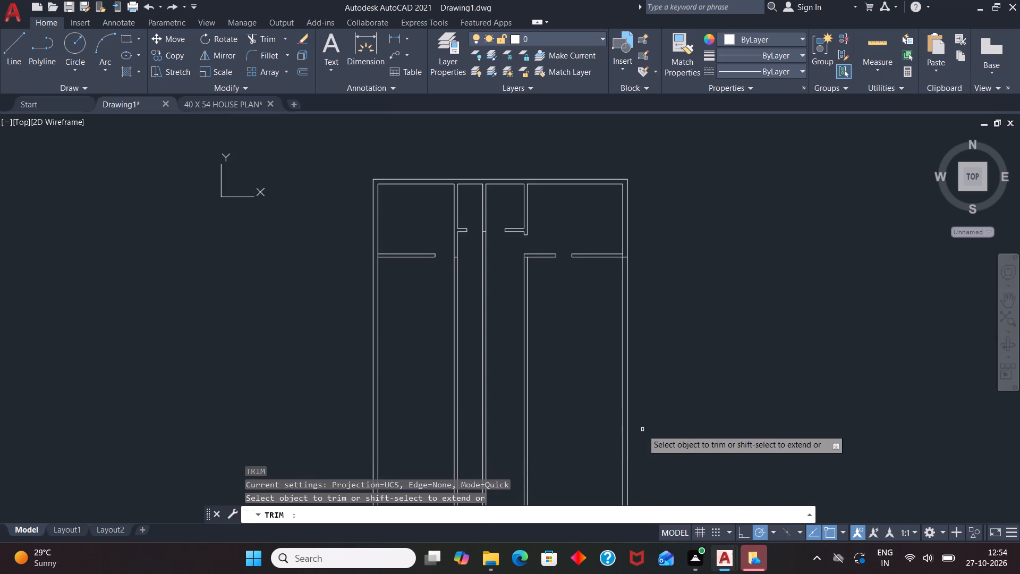
scroll(627, 240, "up", 2)
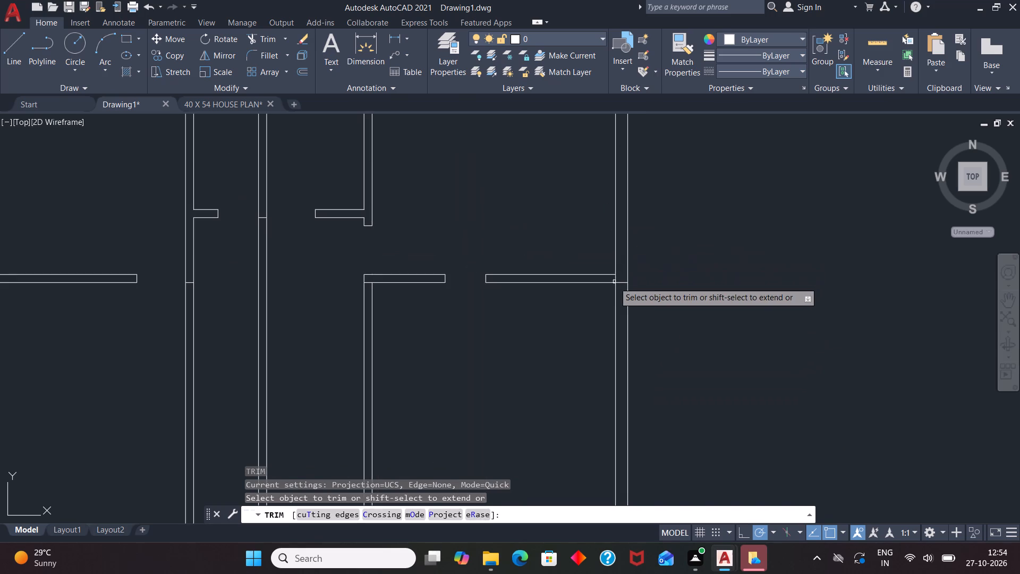
left_click(622, 282)
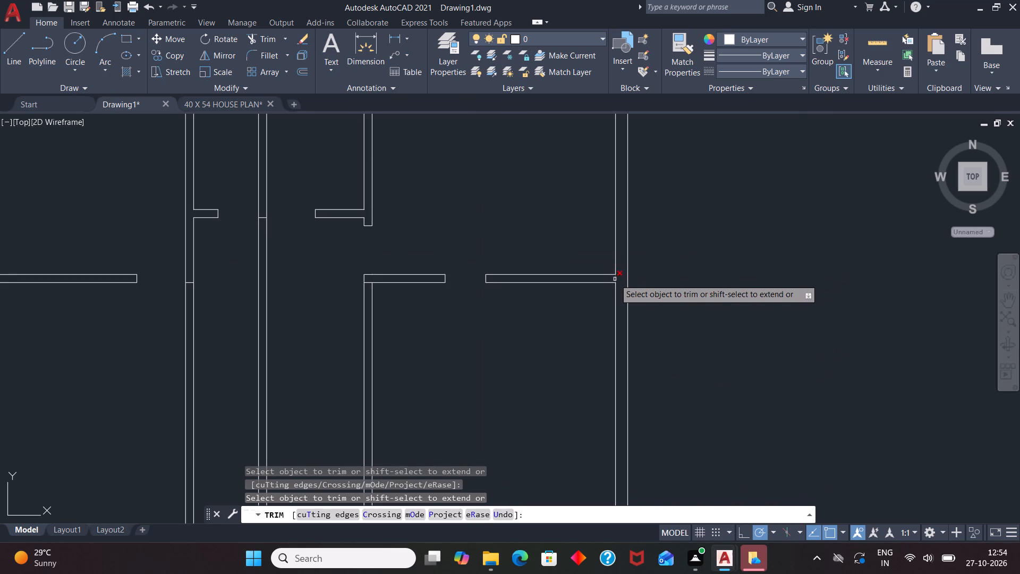
left_click(616, 278)
scroll(654, 264, "down", 3)
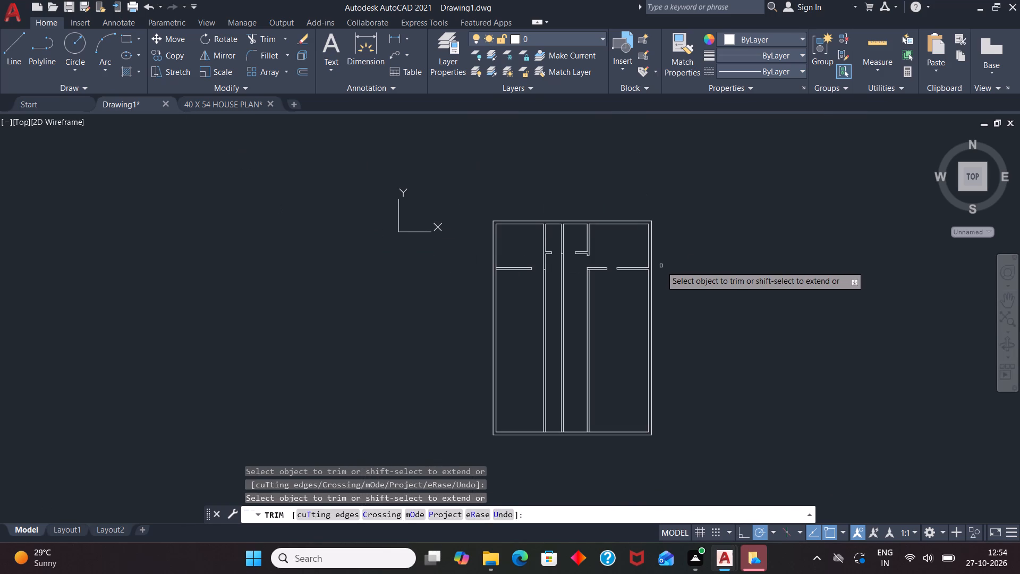
key("space")
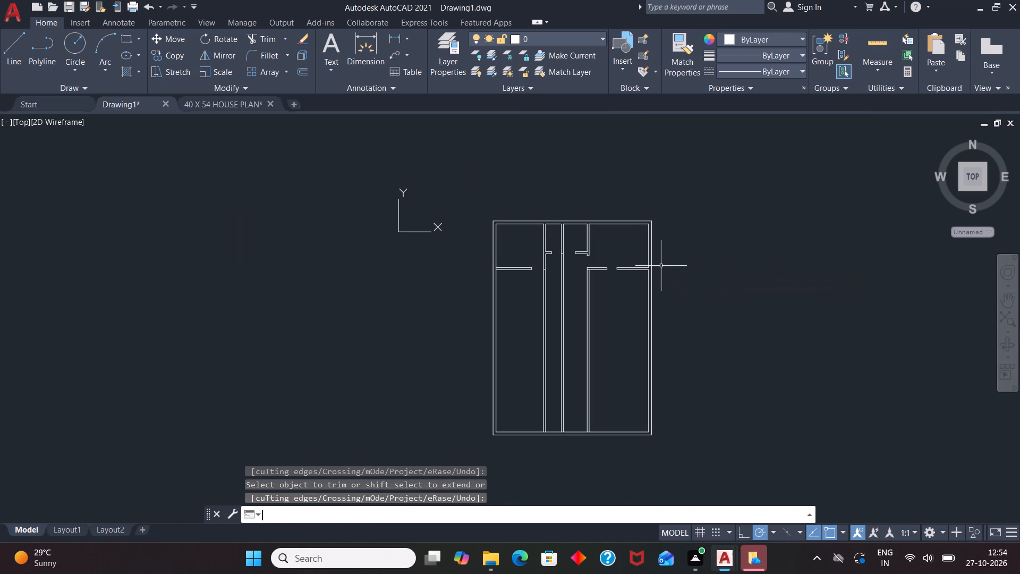
Offset the right room's middle partition lower line 4' downward, and offset that copy by 6" to form a new horizontal partition.
key("o")
key("Return")
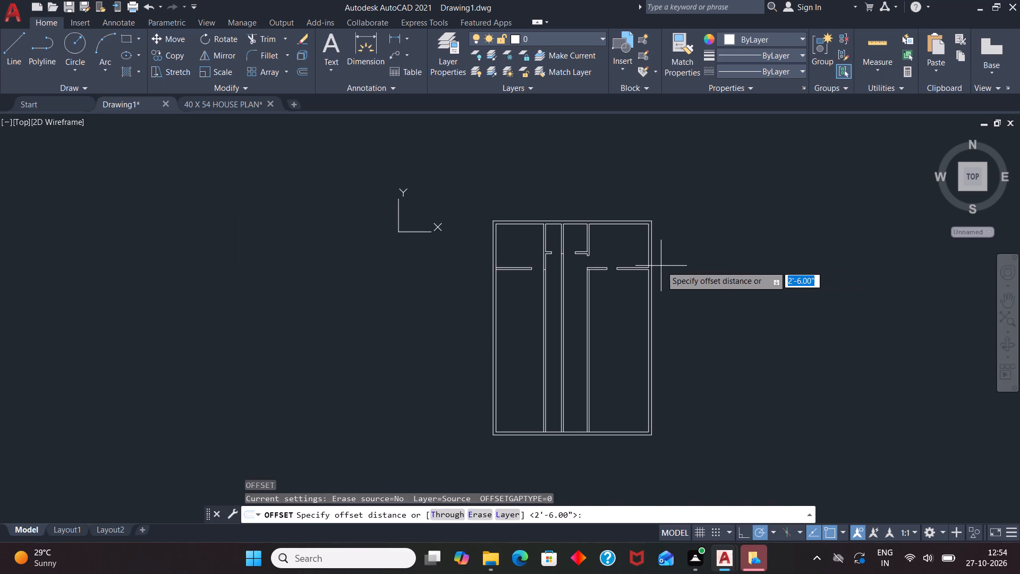
type("4'")
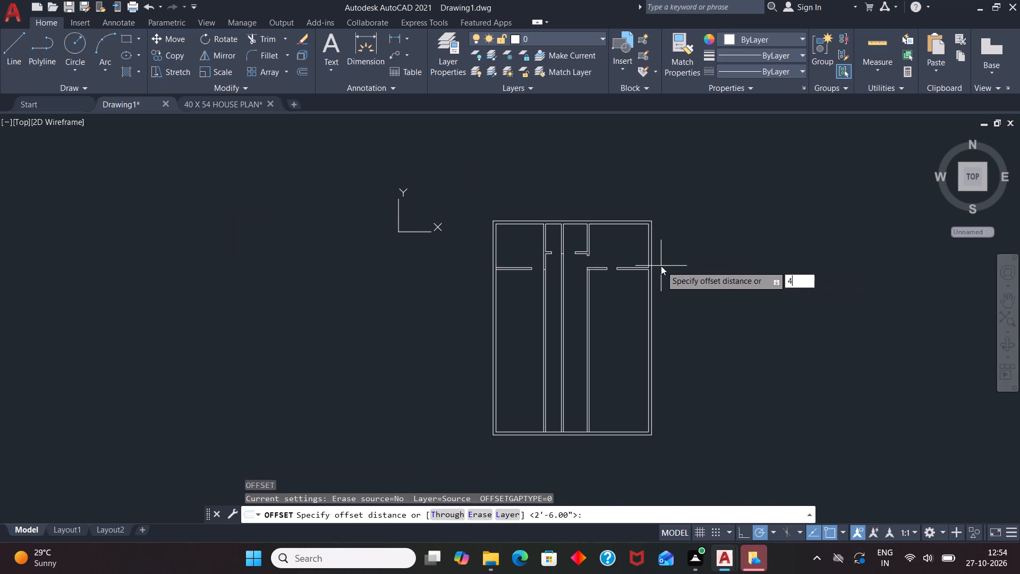
key("Return")
scroll(636, 271, "up", 2)
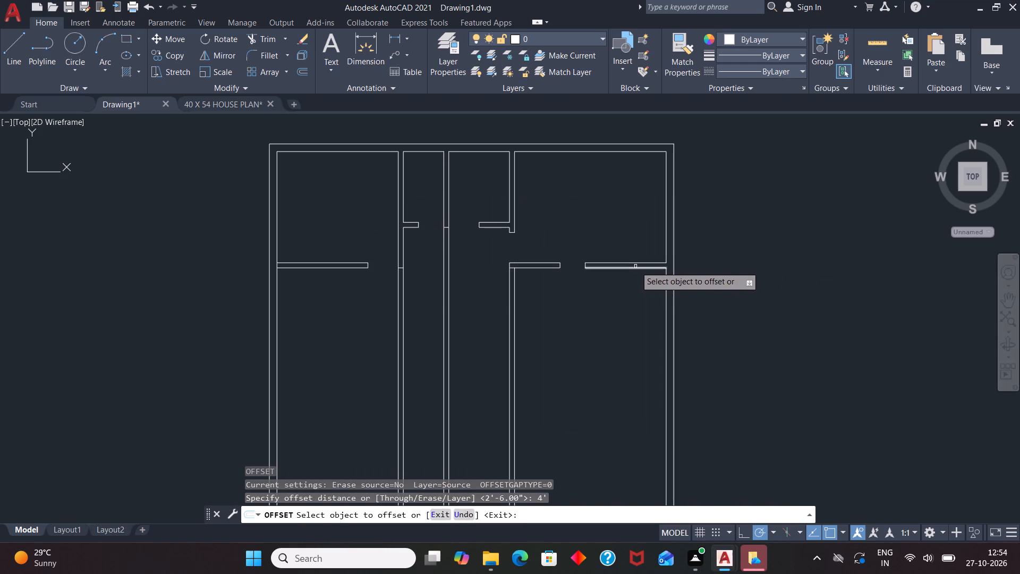
left_click(635, 266)
left_click(637, 300)
left_click_drag(635, 307, 635, 312)
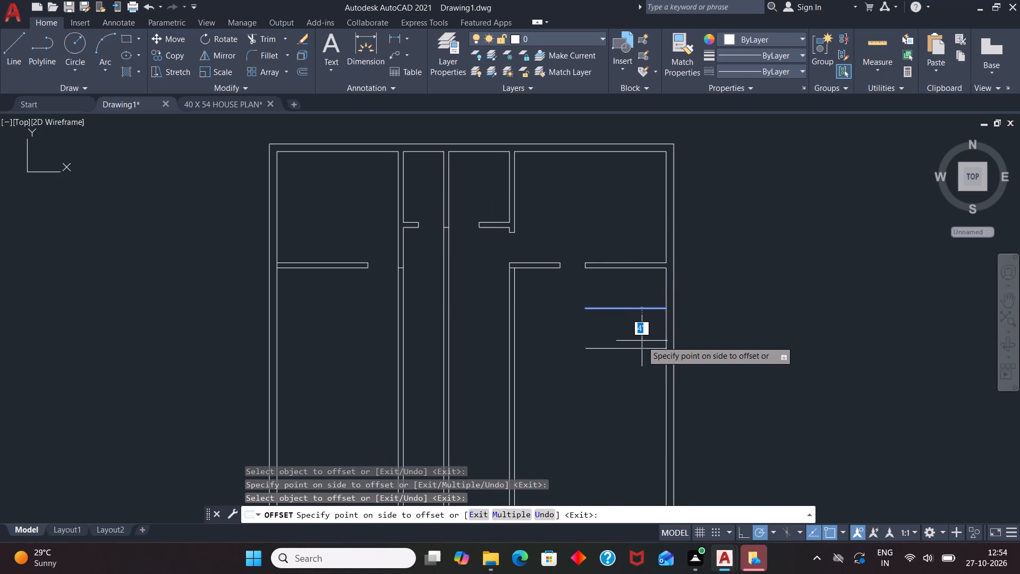
key("6")
key("Return")
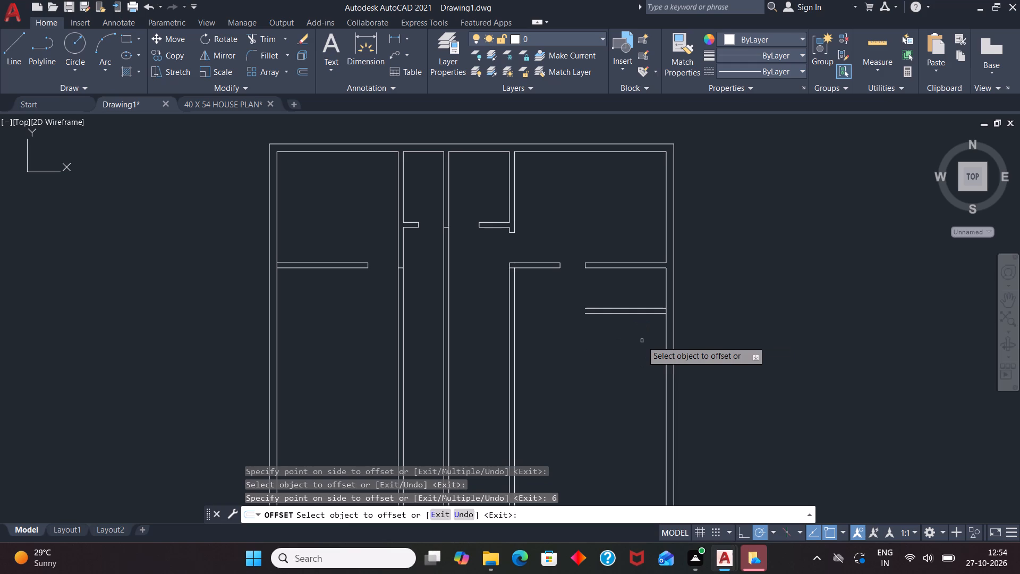
key("space")
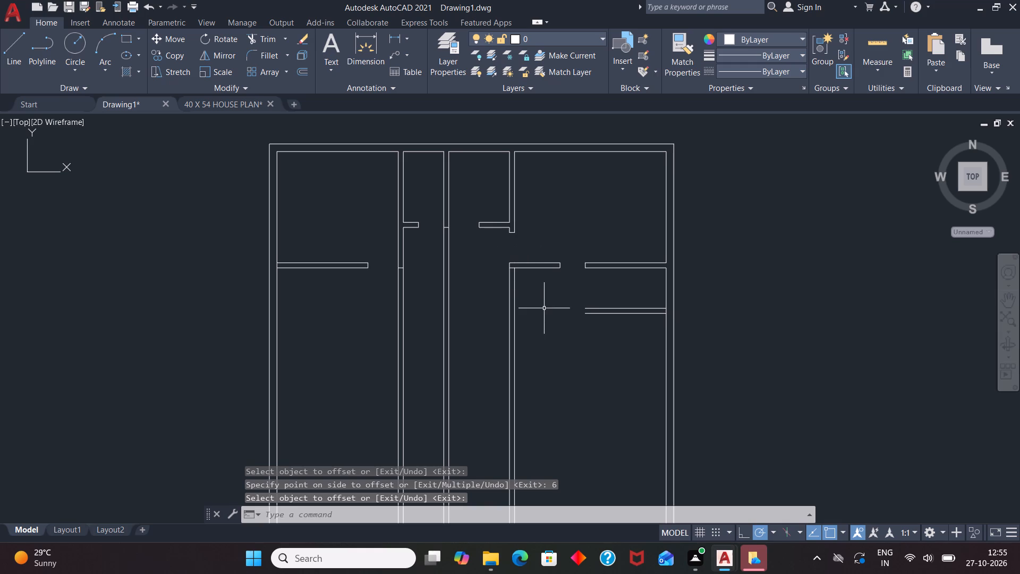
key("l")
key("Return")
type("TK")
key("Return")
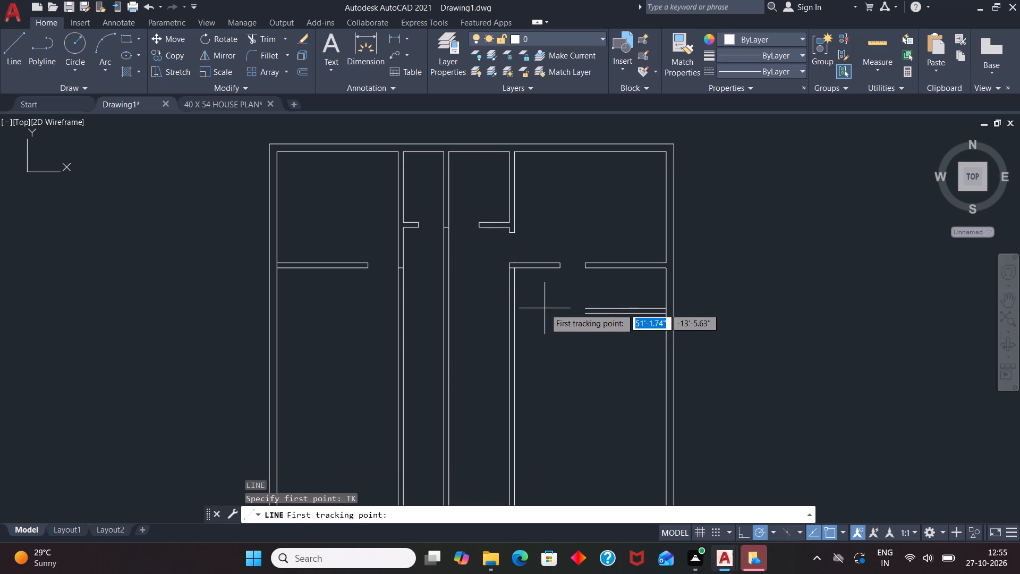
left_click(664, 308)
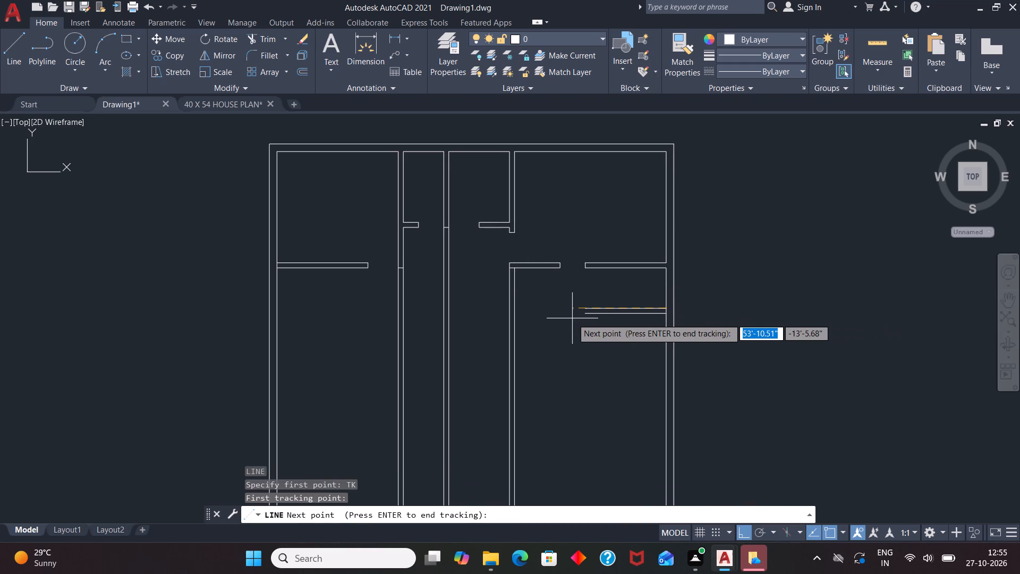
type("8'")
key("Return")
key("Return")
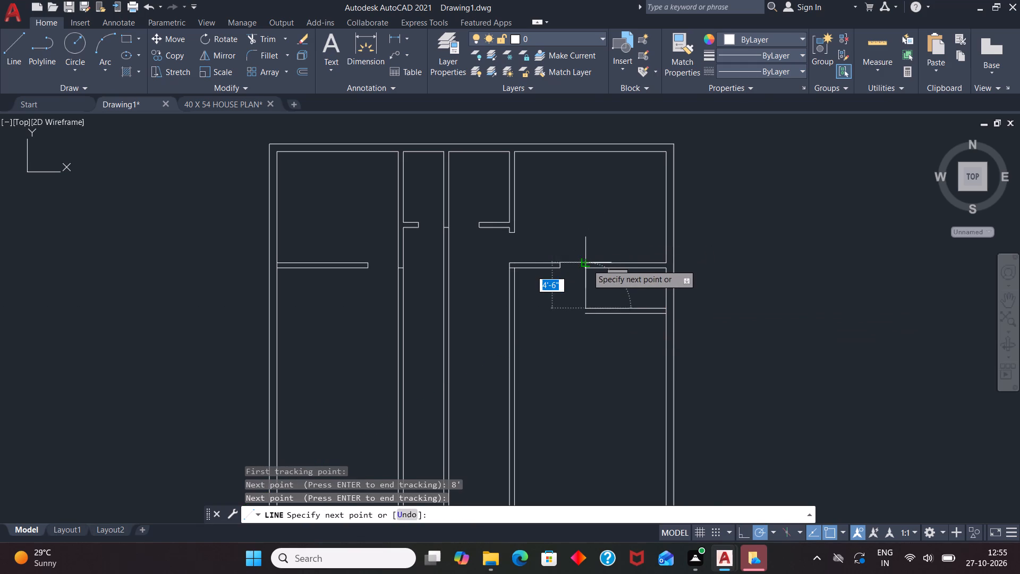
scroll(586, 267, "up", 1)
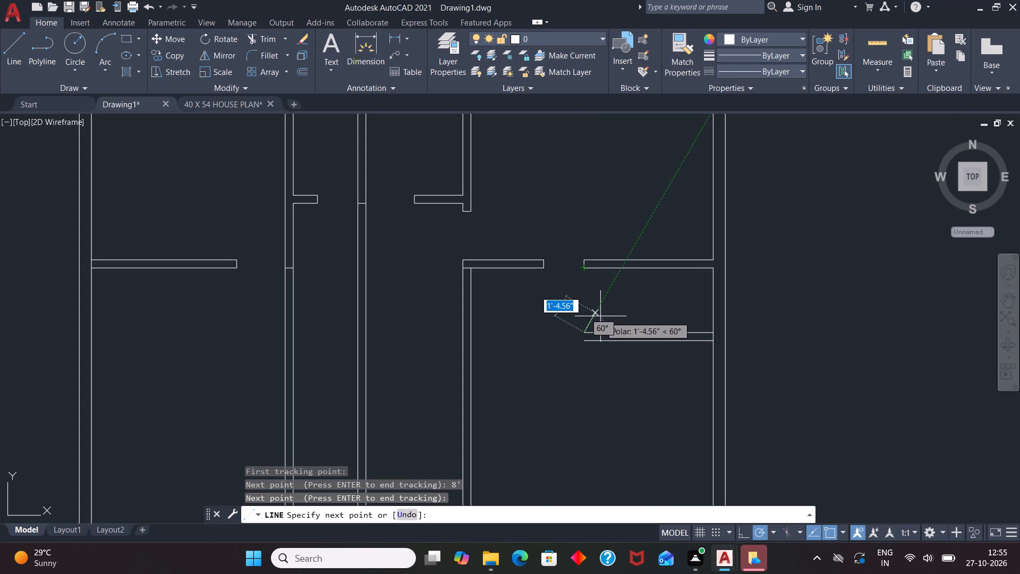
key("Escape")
Extend both lines of the new horizontal partition to the right exterior wall's outer line and to the right vertical partition.
scroll(743, 346, "down", 1)
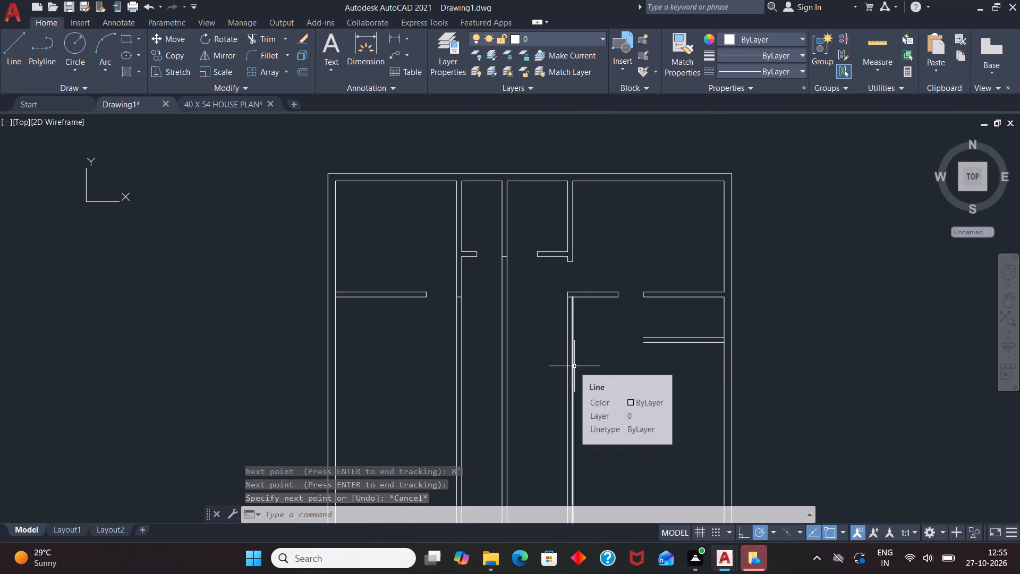
scroll(663, 322, "down", 1)
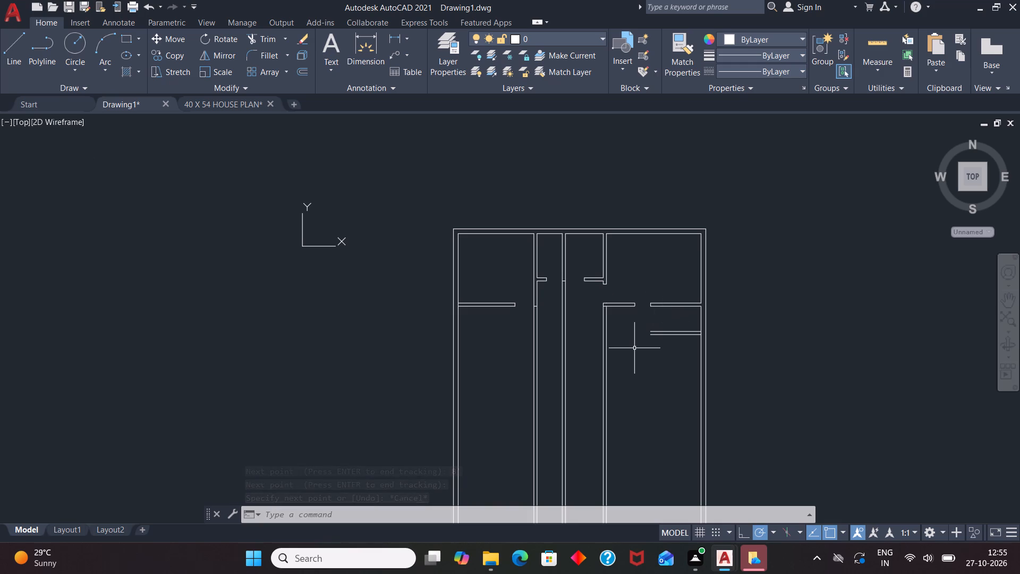
scroll(717, 310, "down", 1)
scroll(693, 361, "up", 1)
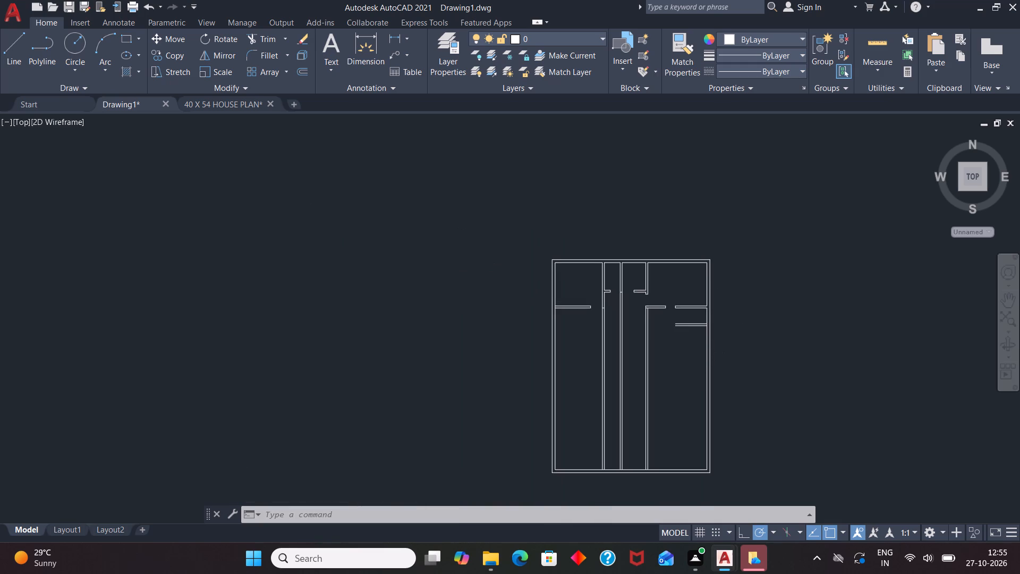
type("EX")
key("Return")
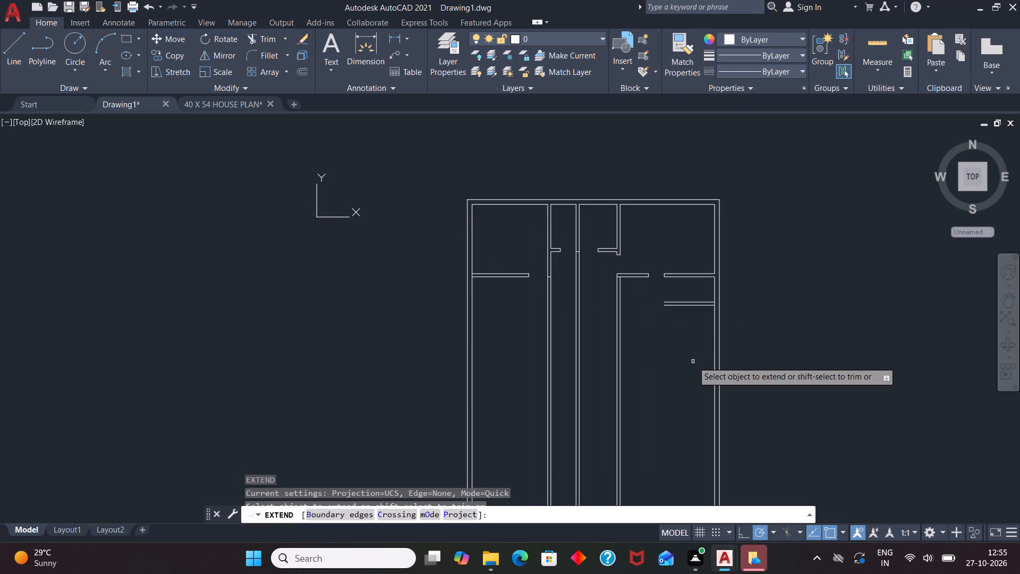
left_click_drag(690, 296, 692, 327)
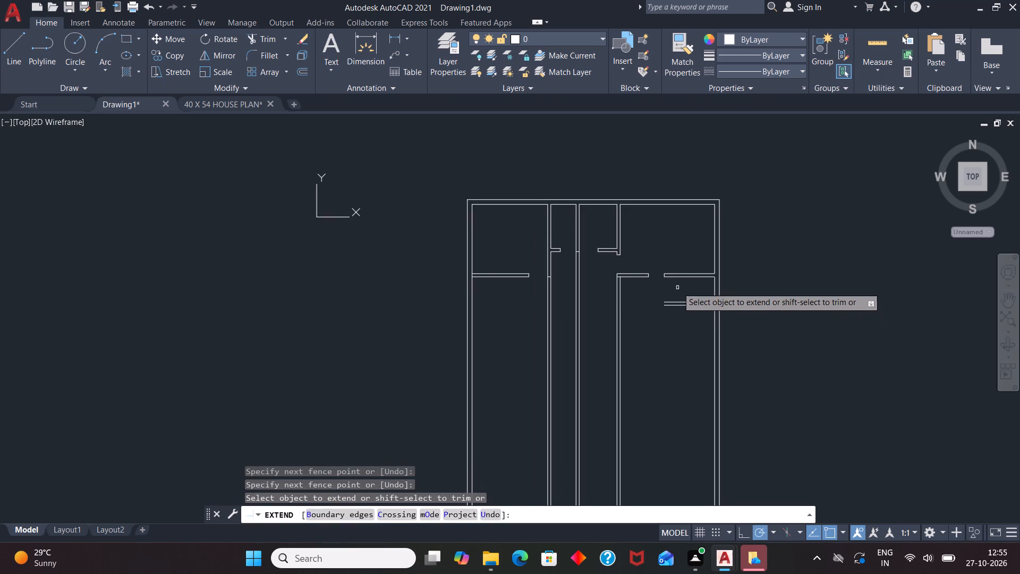
left_click_drag(676, 288, 673, 332)
left_click_drag(628, 296, 633, 332)
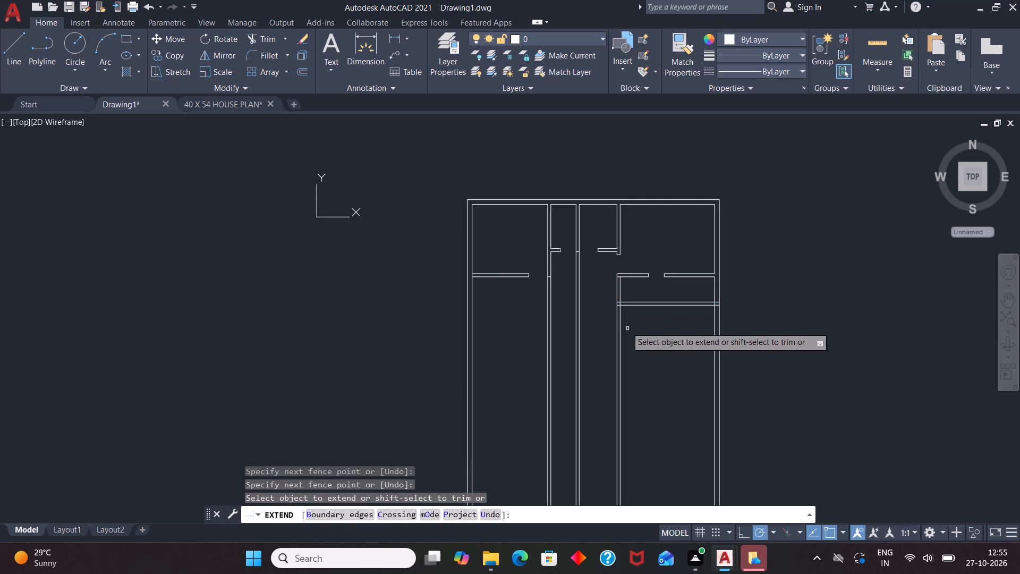
Extend both lines across the right and central vertical partitions to the left vertical partition, taking the upper line to its far face.
scroll(620, 309, "up", 3)
left_click_drag(613, 266, 617, 309)
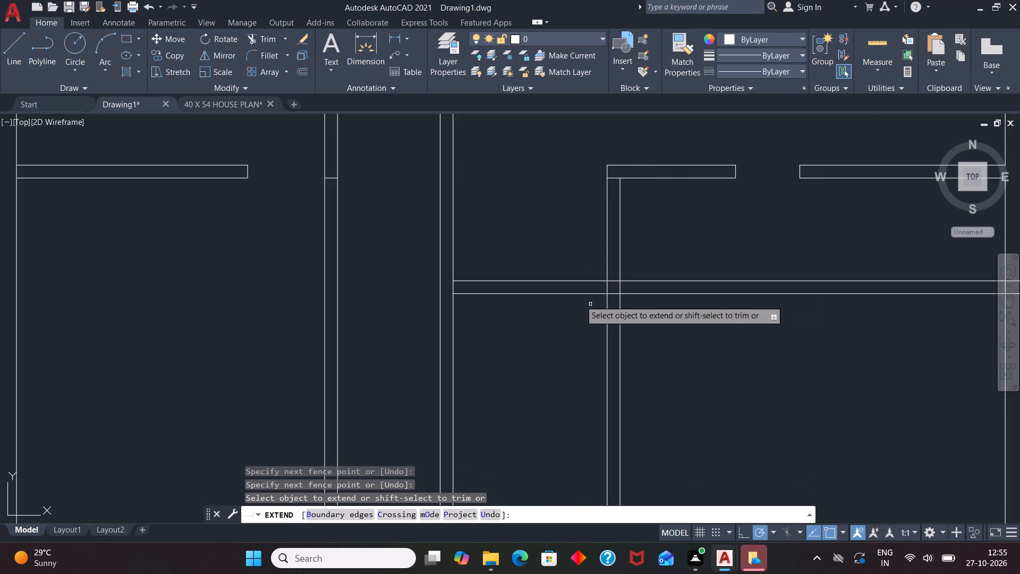
left_click_drag(478, 255, 487, 332)
scroll(496, 331, "down", 2)
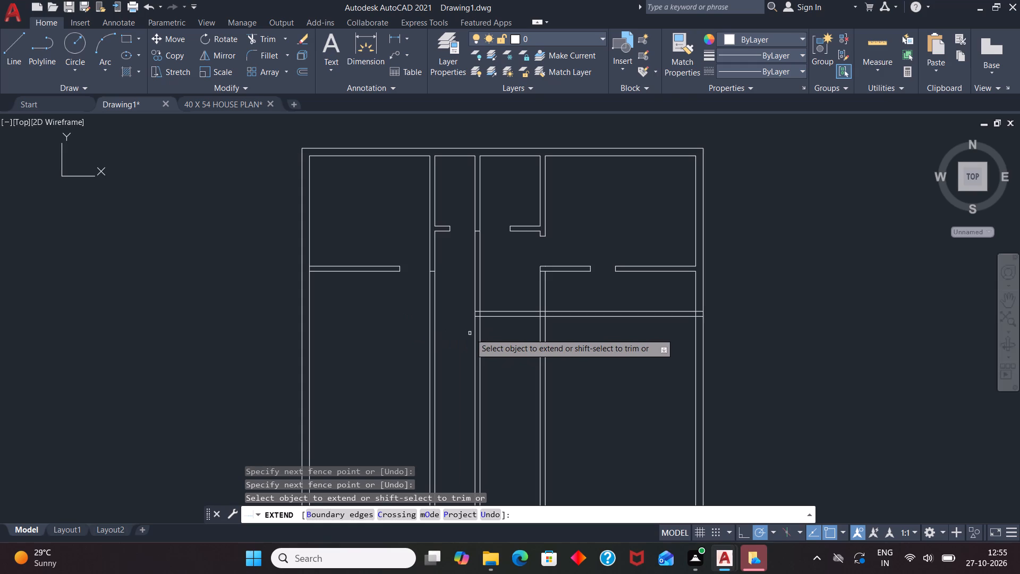
scroll(472, 332, "up", 2)
left_click_drag(485, 271, 487, 302)
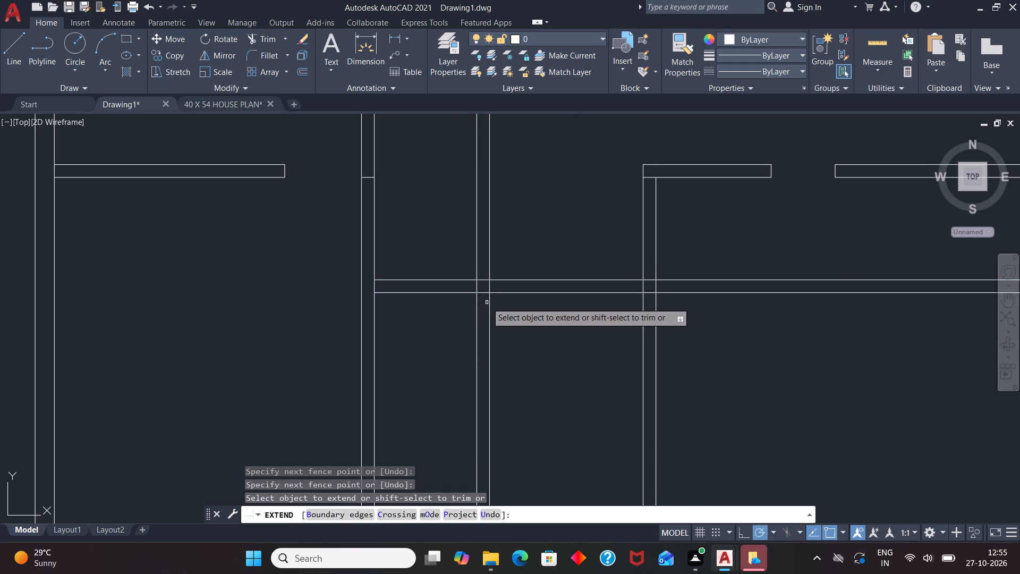
scroll(516, 312, "down", 2)
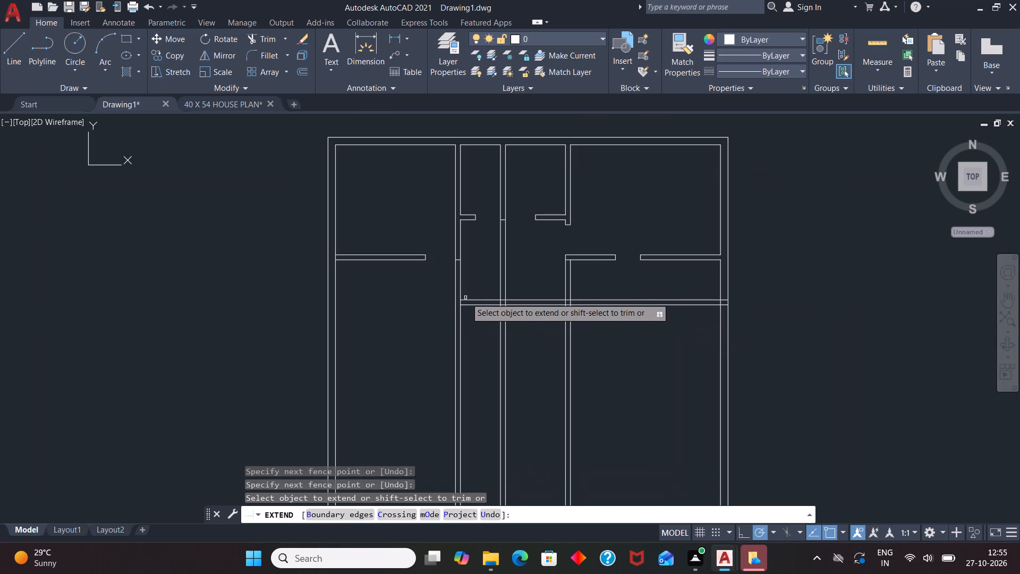
left_click(464, 301)
scroll(537, 284, "down", 1)
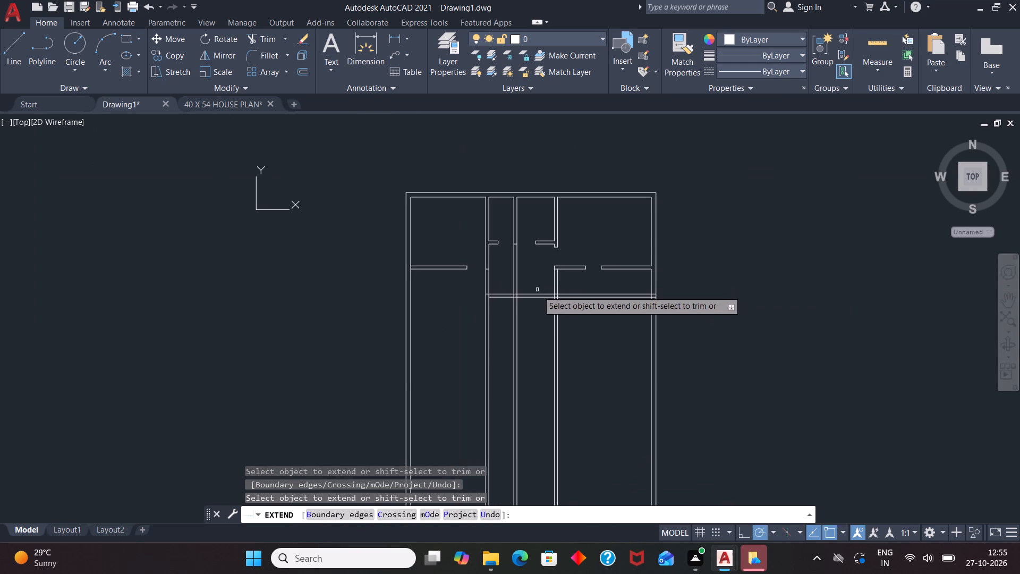
key("space")
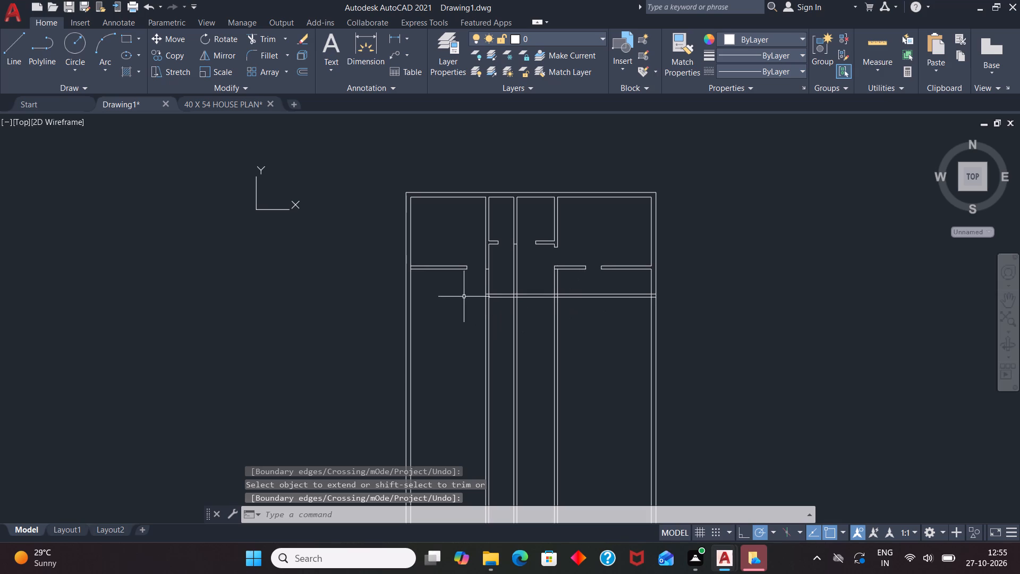
Trim the left, central and right vertical partitions above the new horizontal partition to open a passage across the plan.
type("TR")
key("Return")
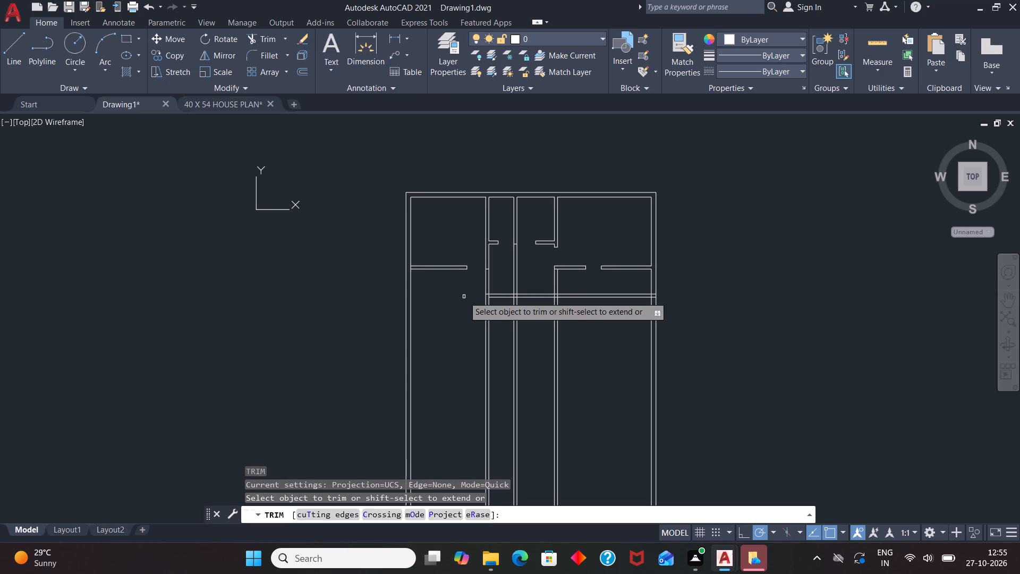
scroll(473, 293, "up", 1)
left_click_drag(501, 278, 499, 278)
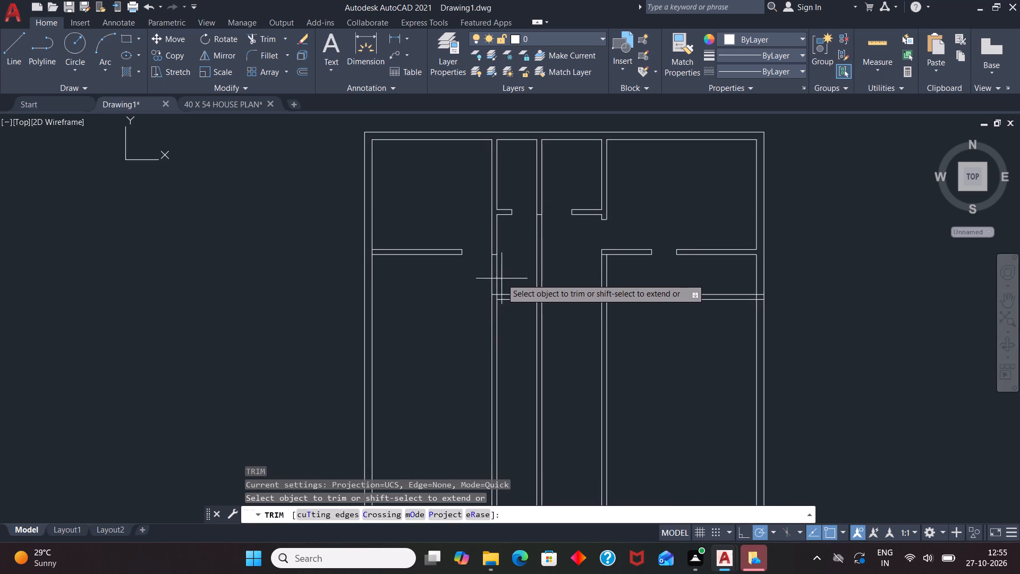
left_click_drag(499, 278, 483, 277)
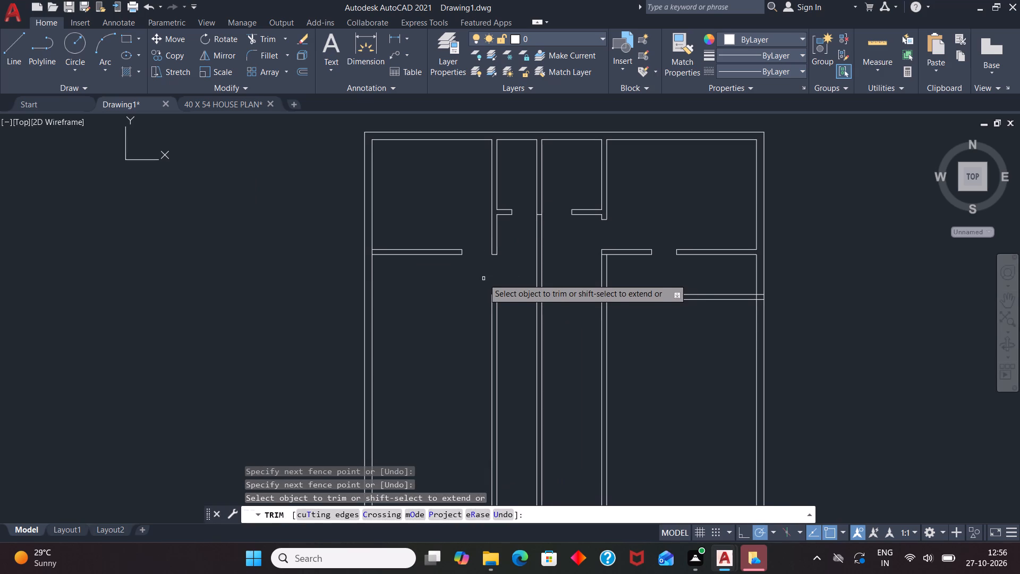
left_click_drag(550, 268, 533, 269)
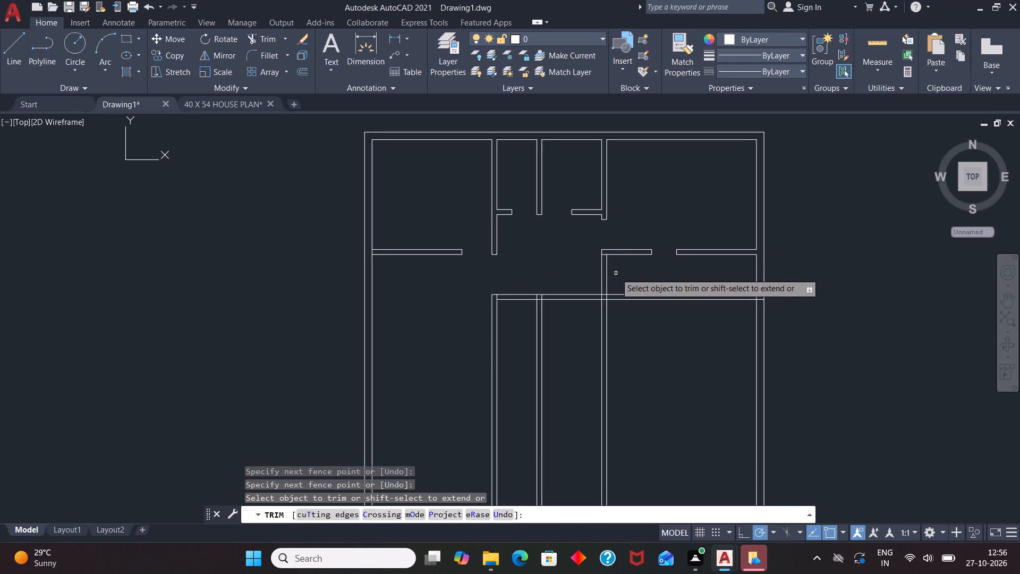
left_click_drag(613, 274, 596, 276)
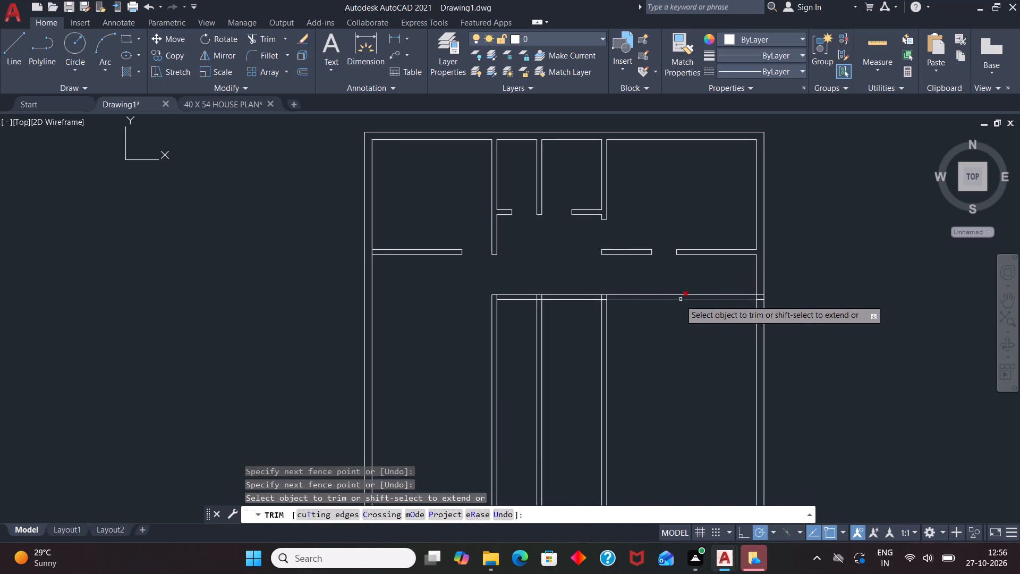
Trim the right and central partitions' lines and the left partition's inner line within the new horizontal partition's thickness.
scroll(616, 299, "up", 2)
left_click_drag(601, 294, 562, 294)
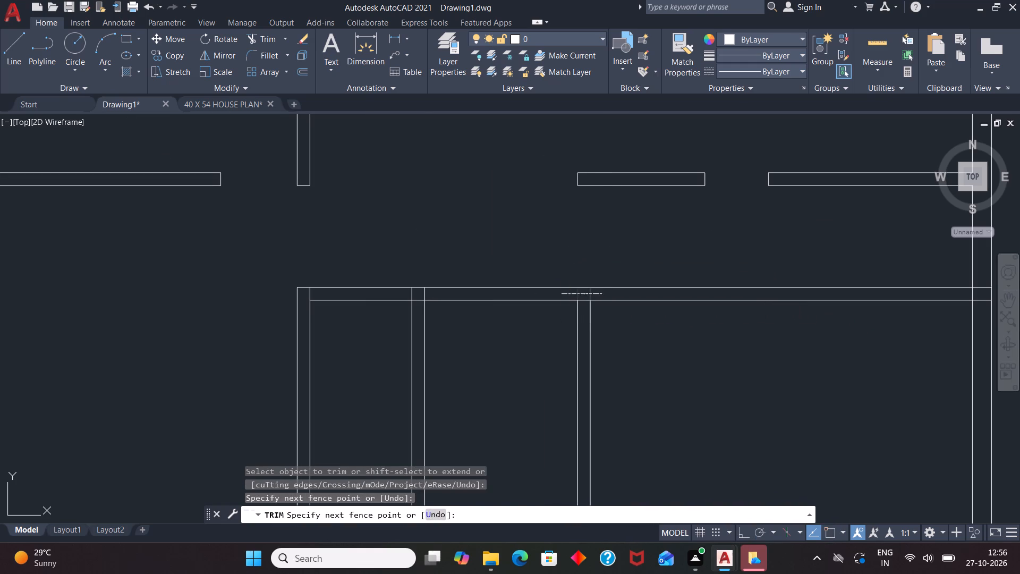
left_click_drag(437, 294, 403, 295)
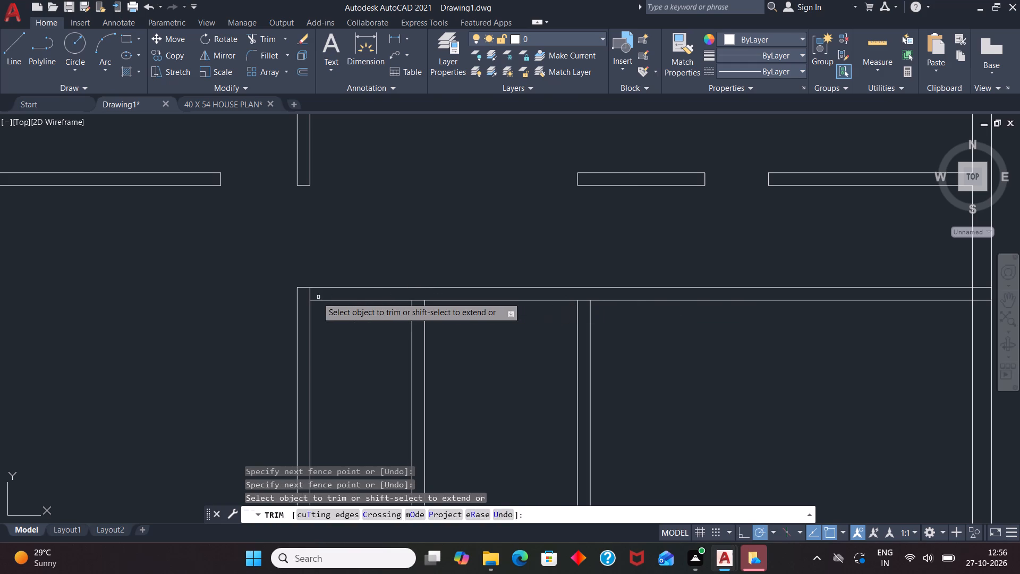
left_click(309, 293)
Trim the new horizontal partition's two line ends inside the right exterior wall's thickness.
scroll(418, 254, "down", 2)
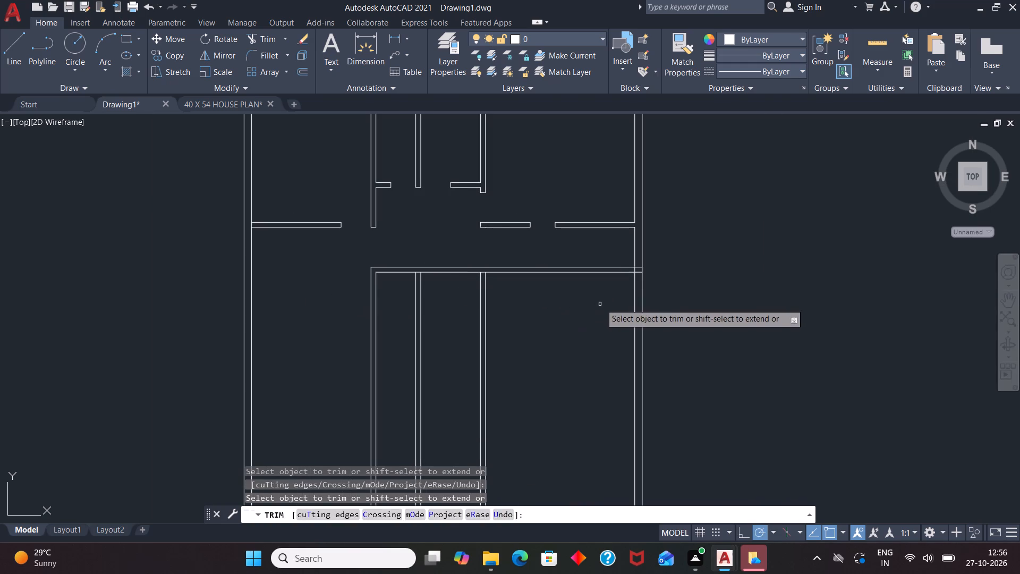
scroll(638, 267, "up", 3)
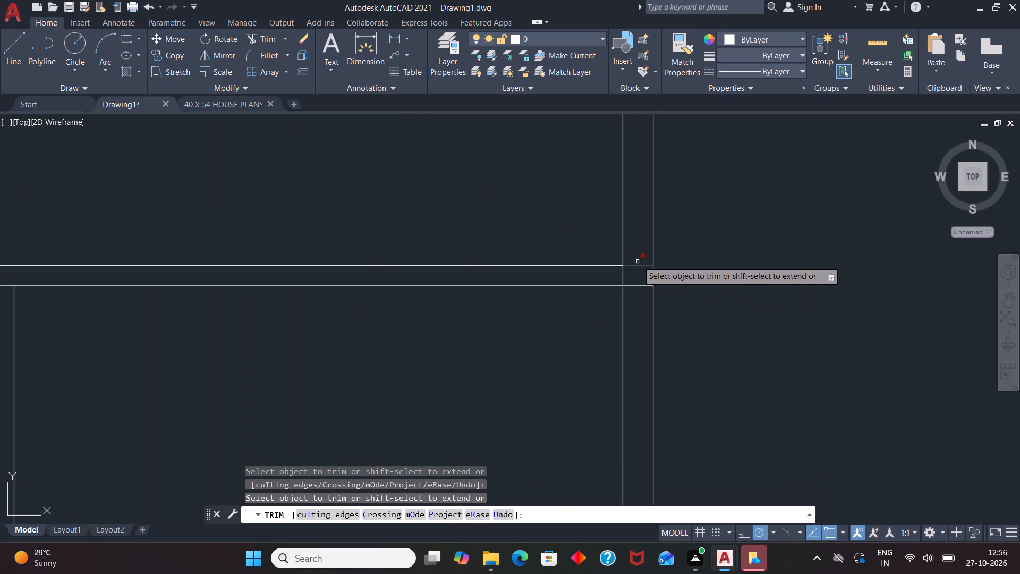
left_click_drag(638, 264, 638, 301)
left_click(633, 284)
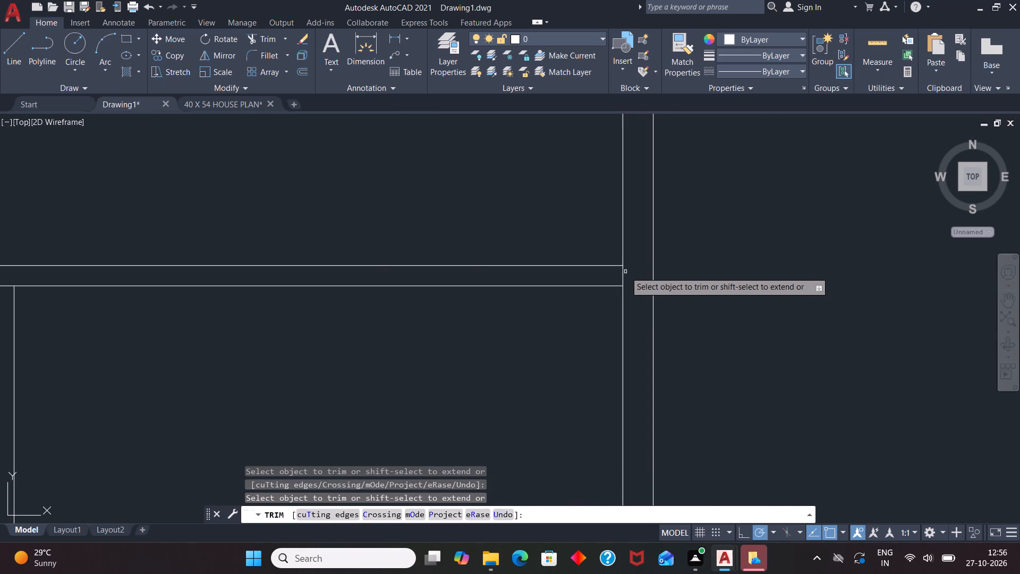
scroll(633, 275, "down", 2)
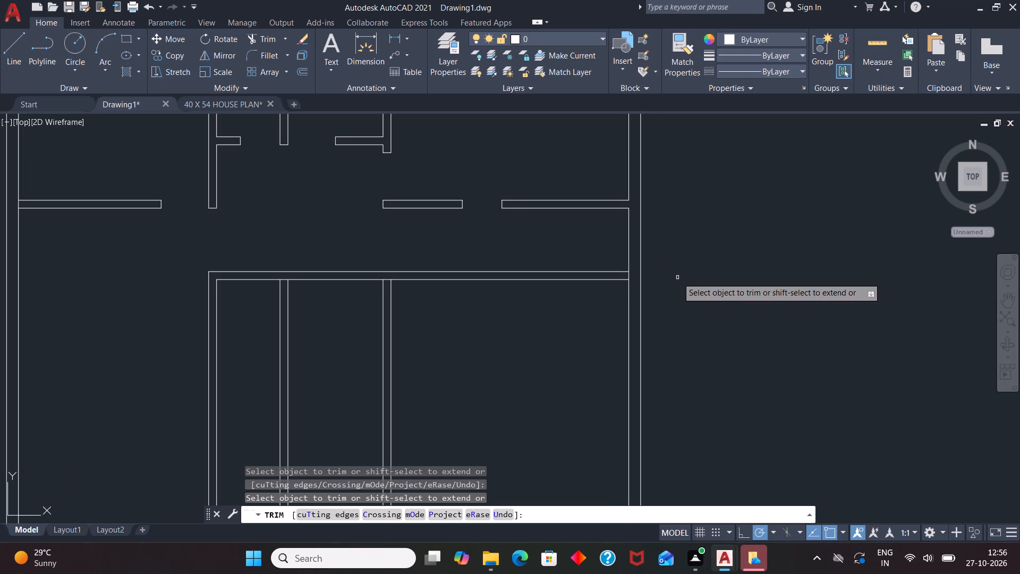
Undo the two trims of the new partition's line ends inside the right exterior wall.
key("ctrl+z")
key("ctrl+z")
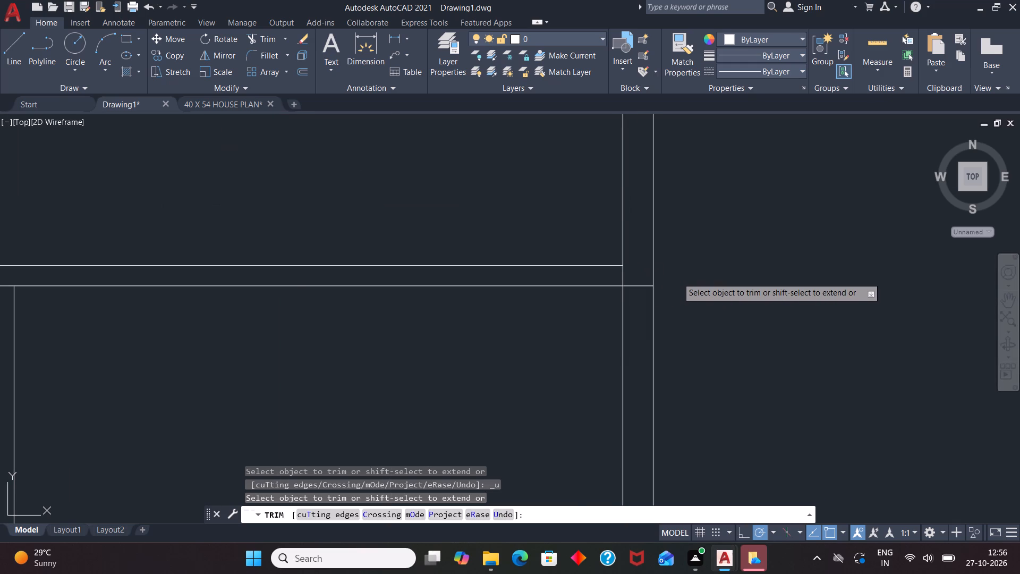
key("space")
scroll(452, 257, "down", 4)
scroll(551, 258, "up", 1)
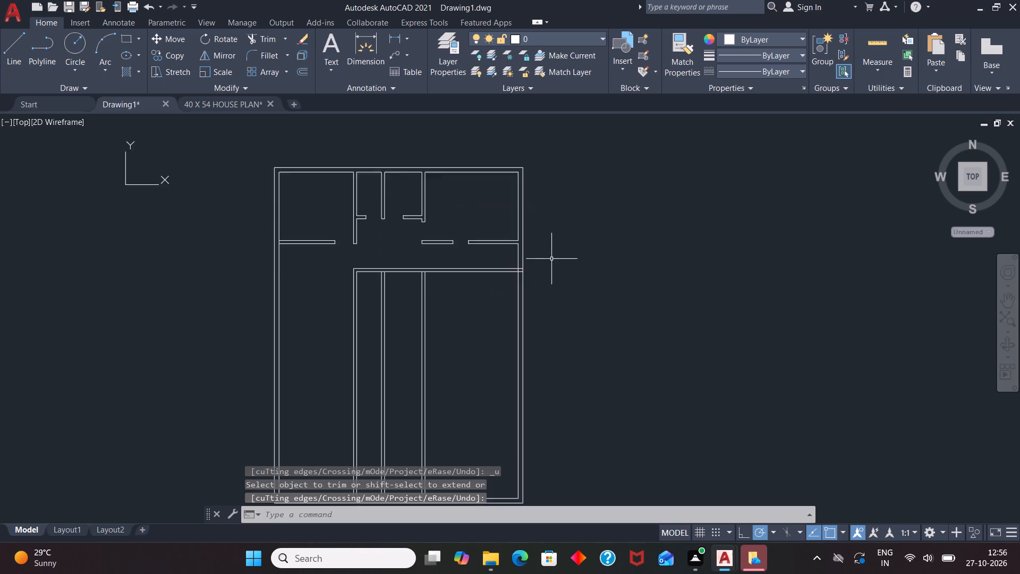
Draw connected lines from the horizontal partition's top line at the right exterior wall: 3' outward, 8' down, and back to the left partition.
scroll(551, 259, "up", 1)
key("l")
key("Return")
scroll(514, 274, "up", 2)
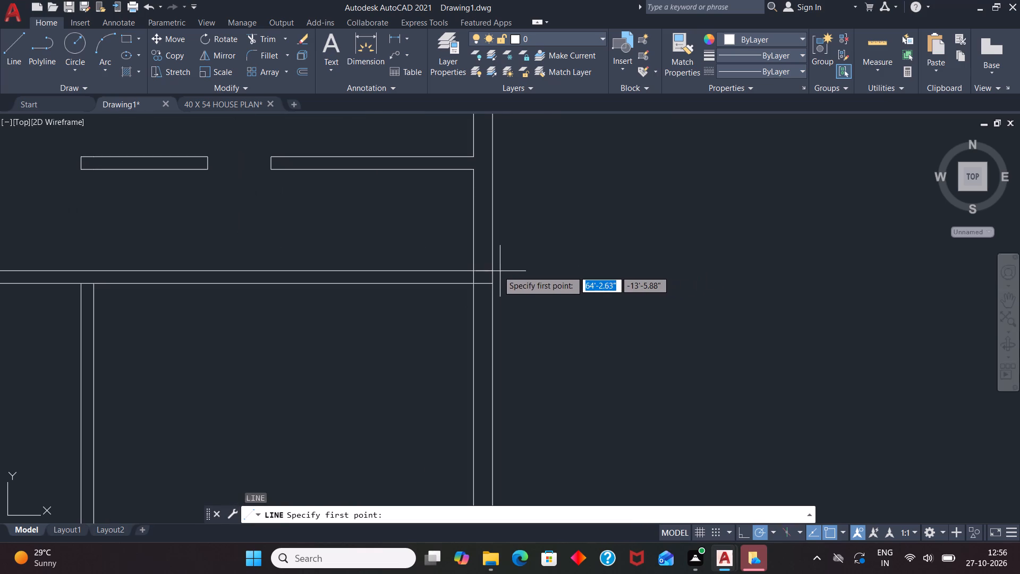
left_click(497, 269)
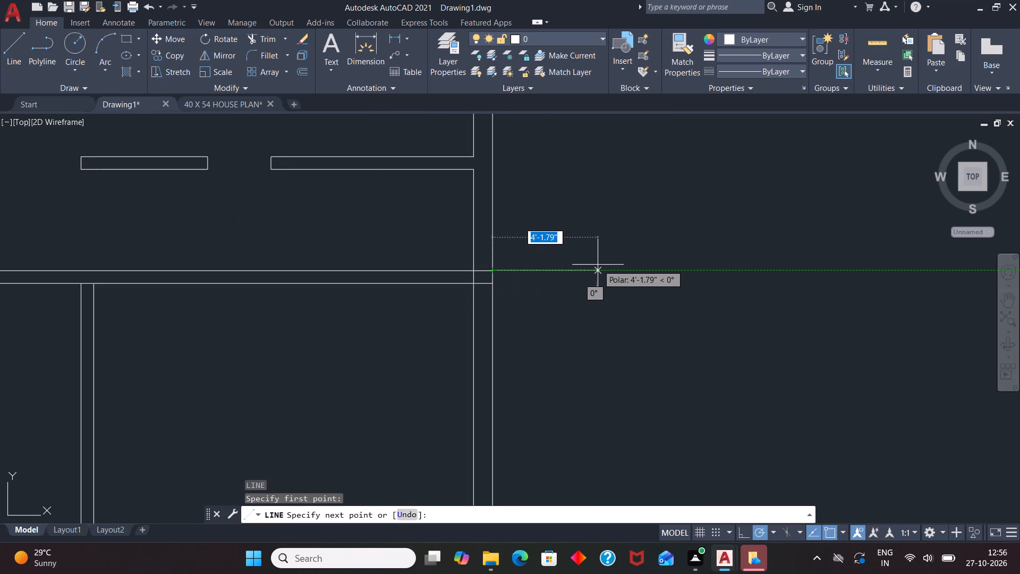
key("3")
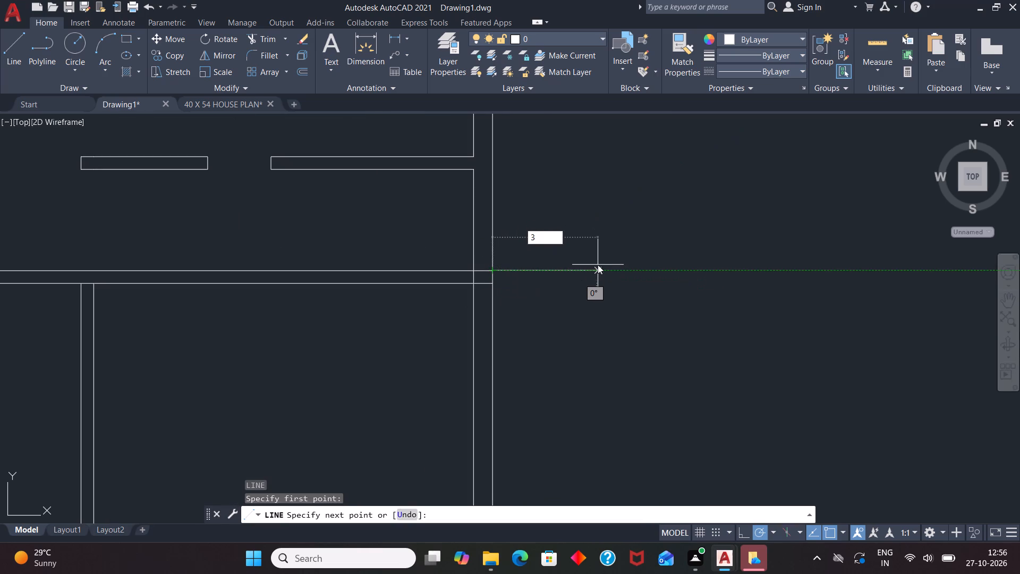
key("apostrophe")
key("Return")
scroll(583, 336, "down", 3)
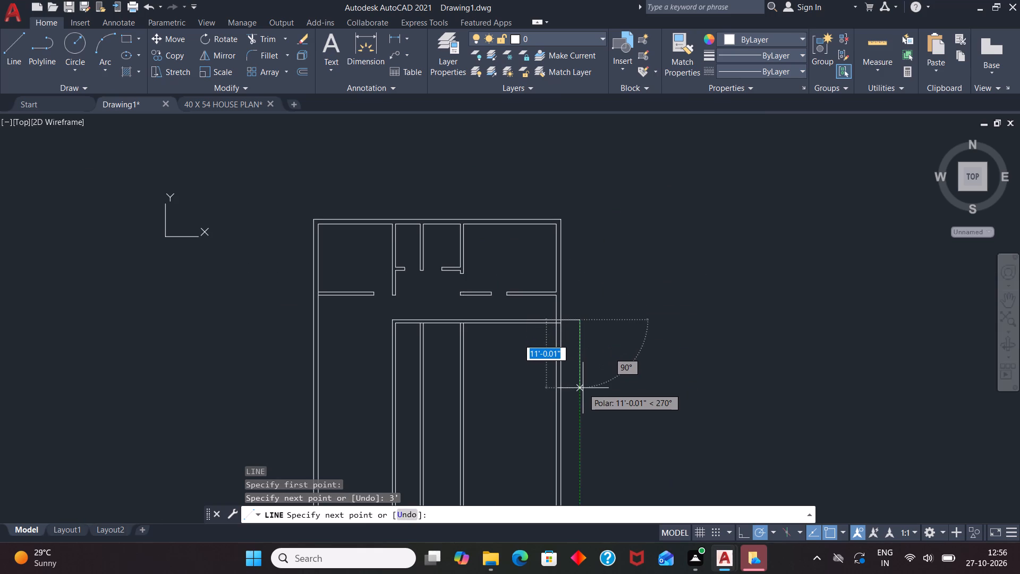
type("8'")
key("Return")
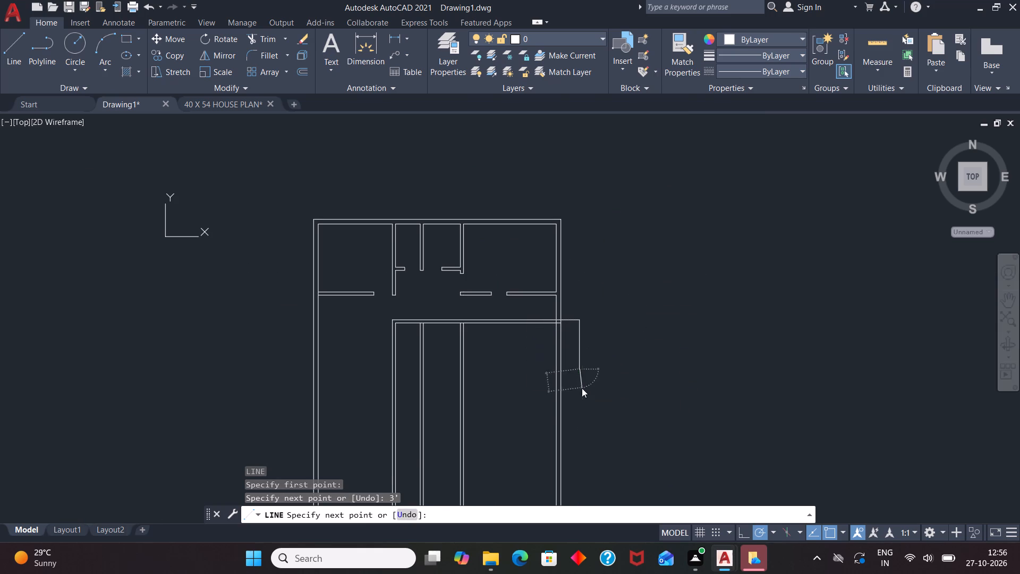
left_click(394, 367)
key("space")
Offset by 6" the new bottom line downward, the projection's short top line to both sides, and its end line outward.
key("o")
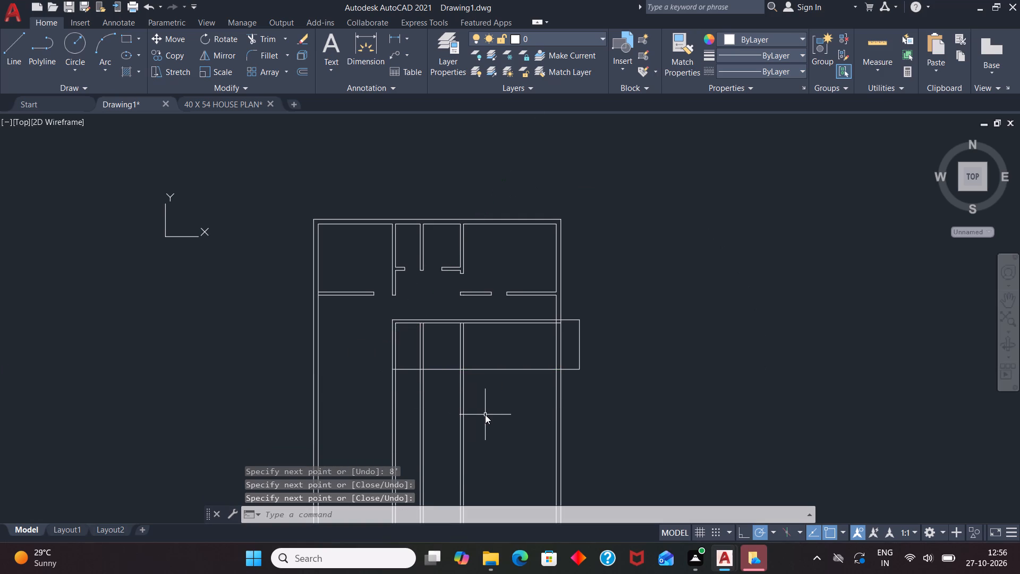
key("Return")
key("6")
key("Return")
left_click(503, 369)
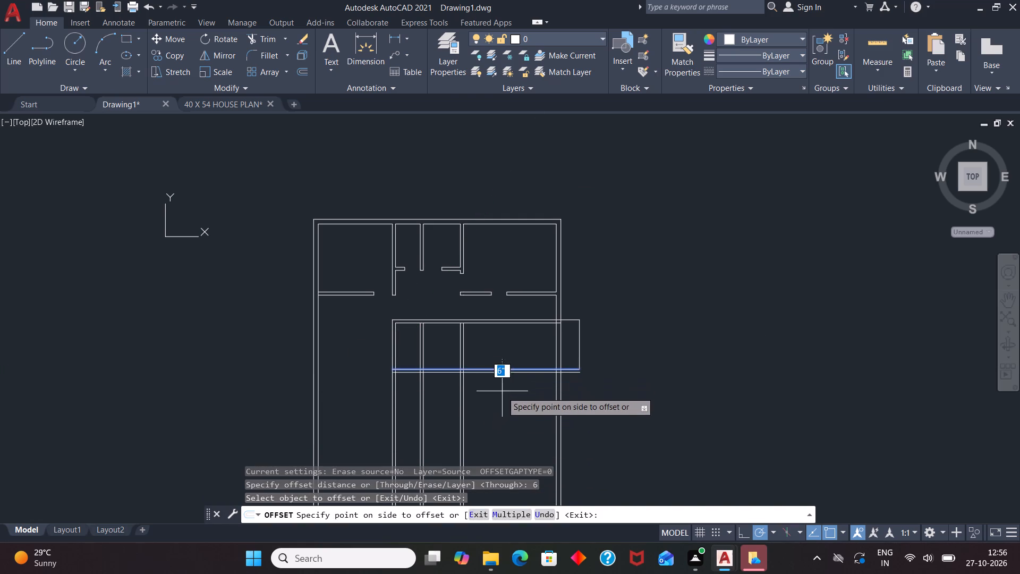
left_click(502, 393)
scroll(565, 348, "up", 1)
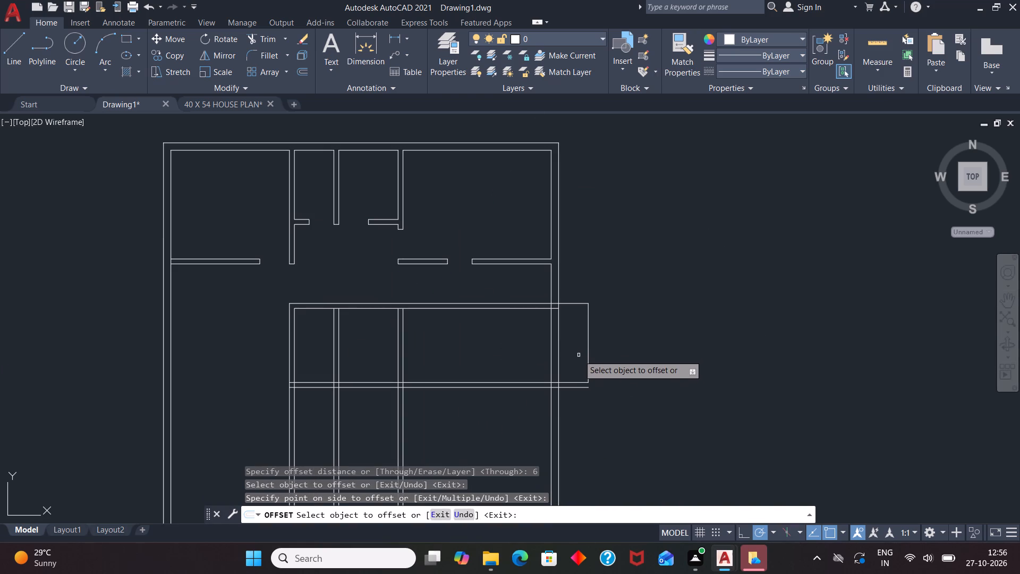
left_click(569, 305)
left_click(571, 310)
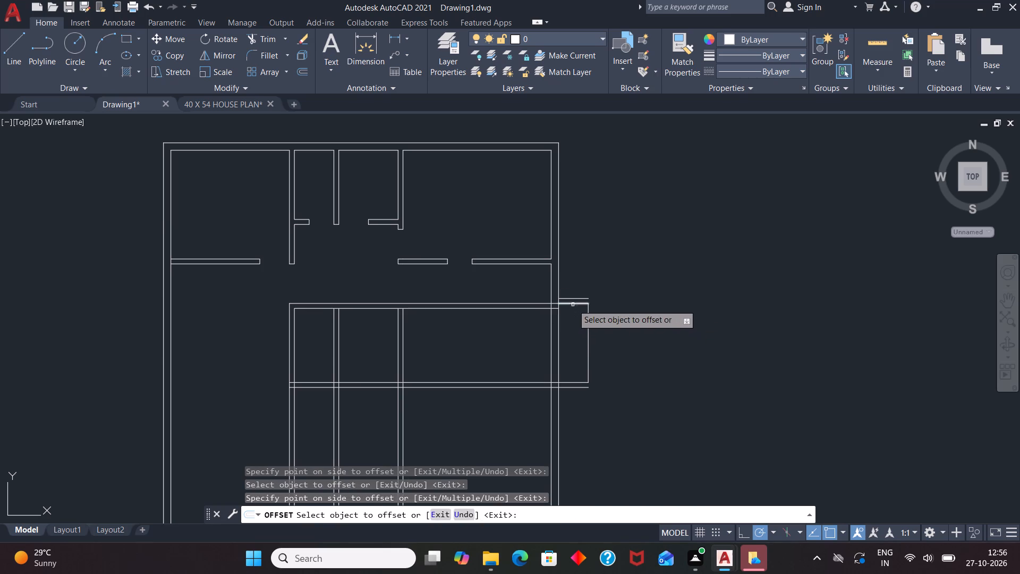
left_click(573, 305)
left_click(576, 318)
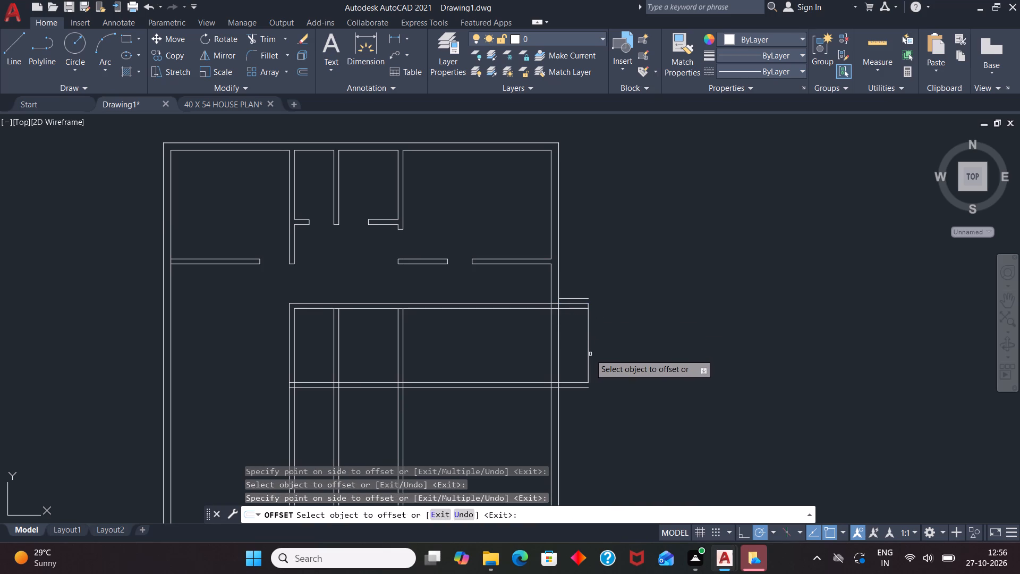
left_click(589, 354)
left_click(595, 354)
key("space")
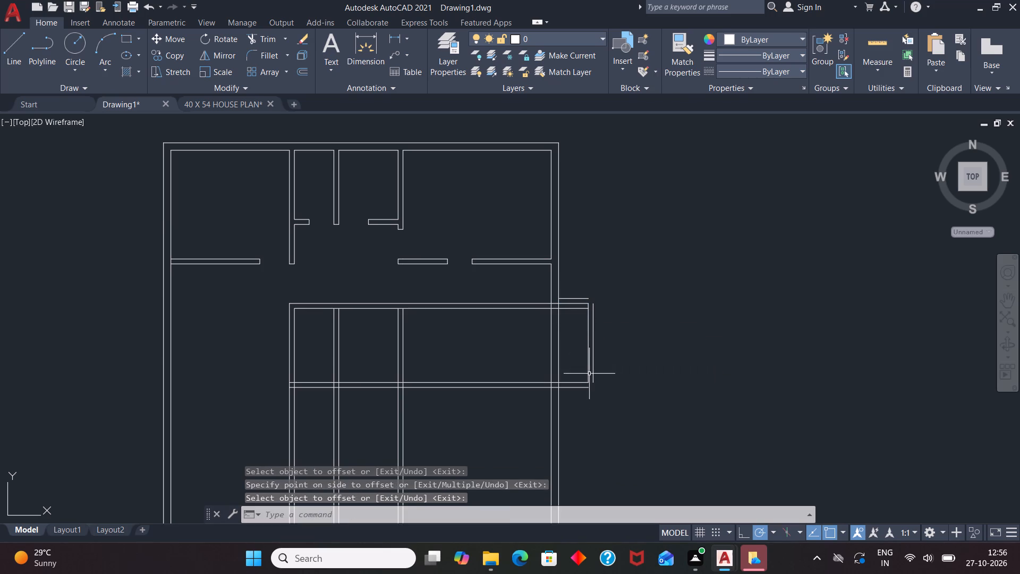
Delete the extra offset line above the projection's top line.
scroll(589, 381, "up", 2)
left_click(560, 170)
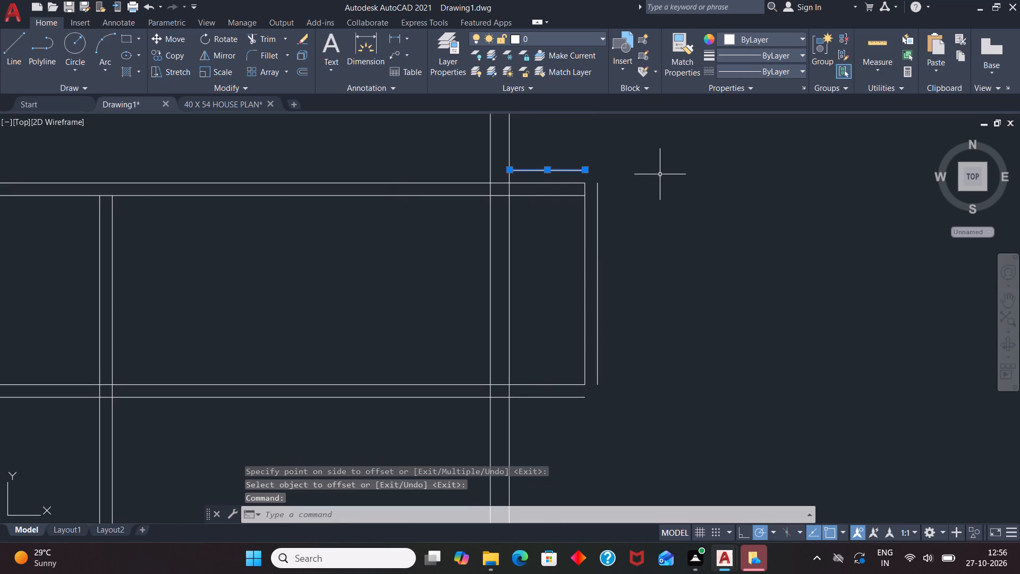
key("Delete")
Extend the projection's short top line to its outer end line.
key("e")
key("x")
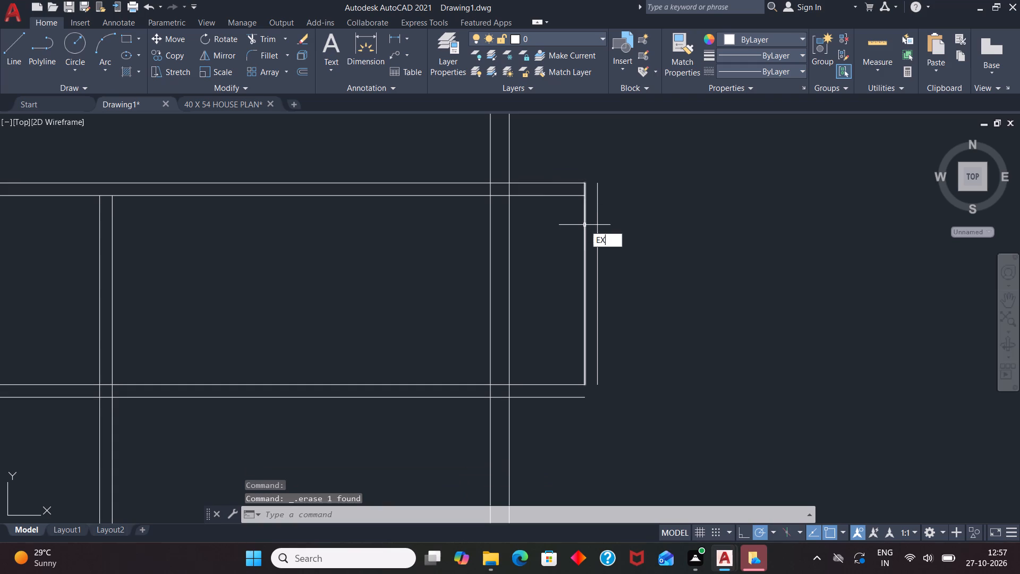
key("Return")
left_click(580, 181)
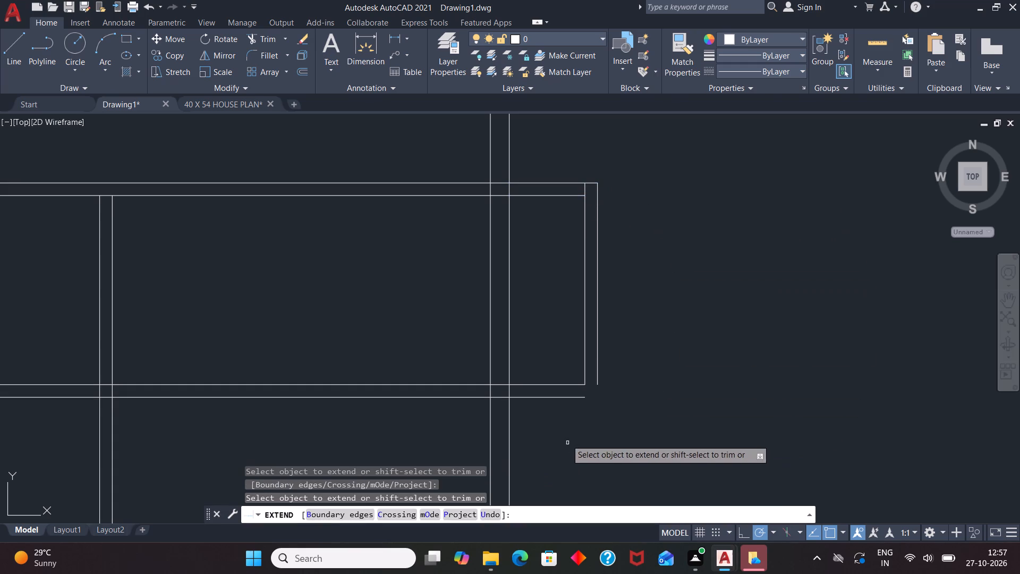
key("space")
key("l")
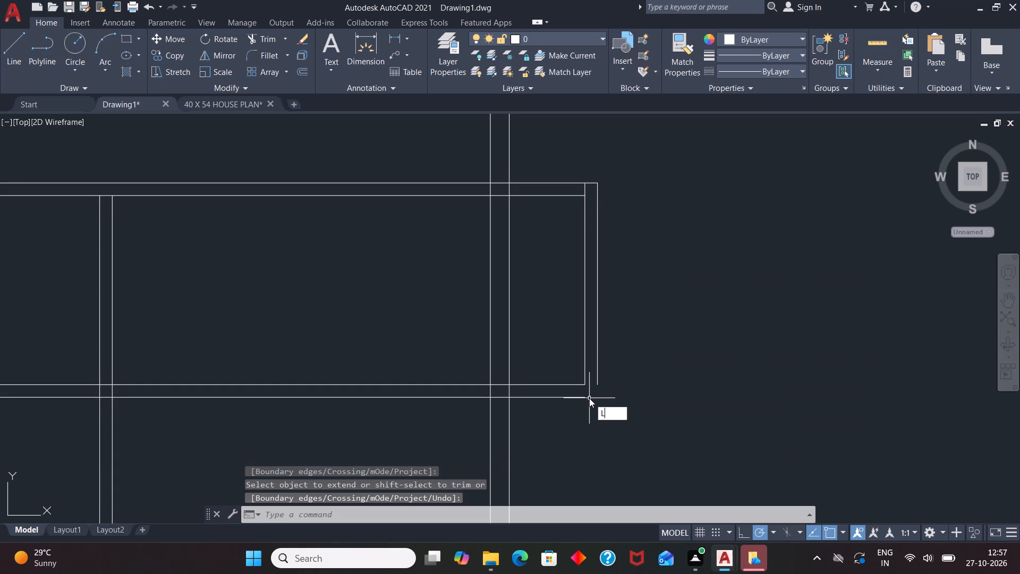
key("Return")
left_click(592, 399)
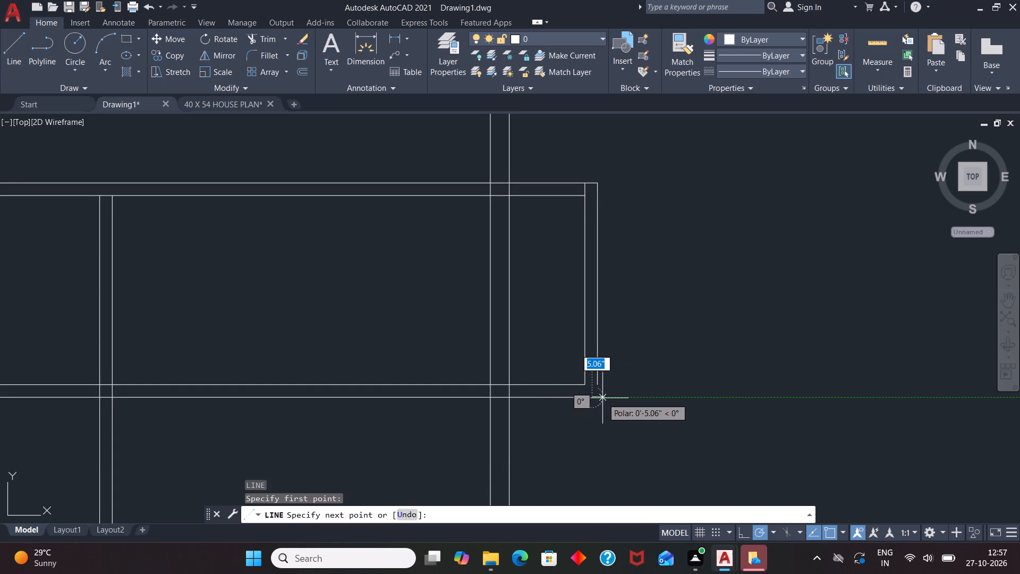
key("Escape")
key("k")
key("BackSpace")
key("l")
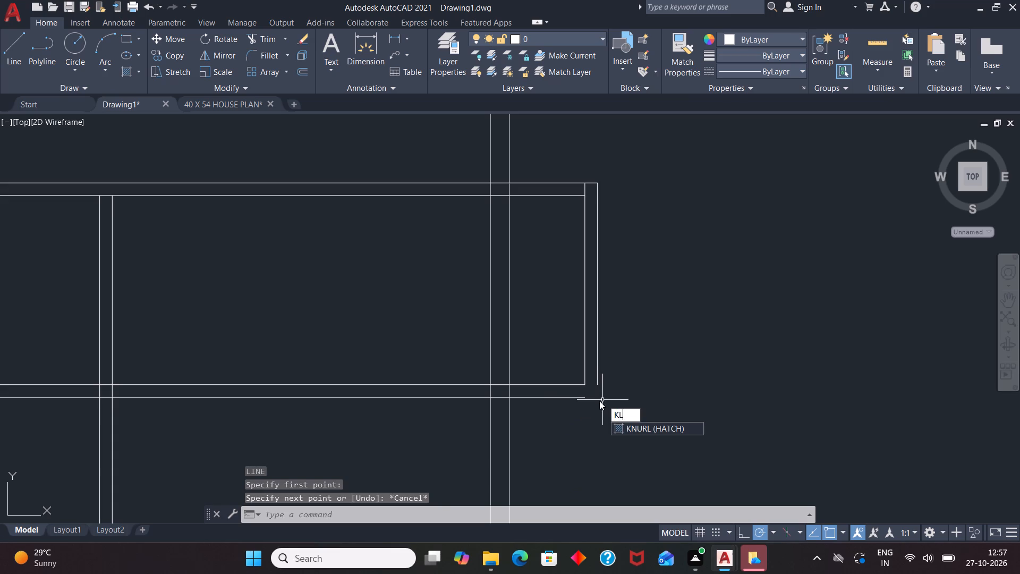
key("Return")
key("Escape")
Draw a short horizontal line continuing the projection's lowest line outward, and extend the outer end line down to meet it.
key("l")
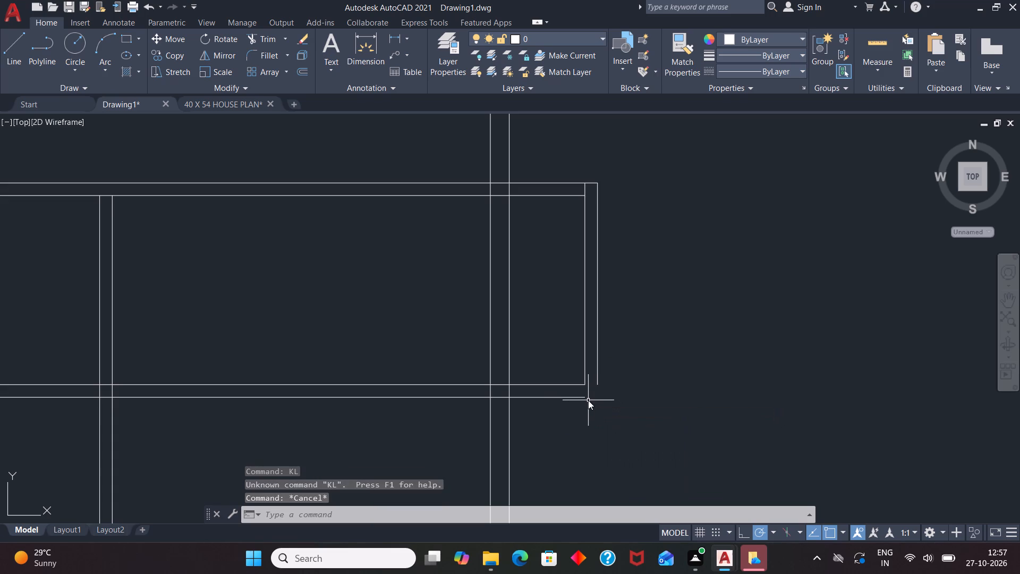
key("Return")
left_click(588, 400)
left_click(636, 394)
key("space")
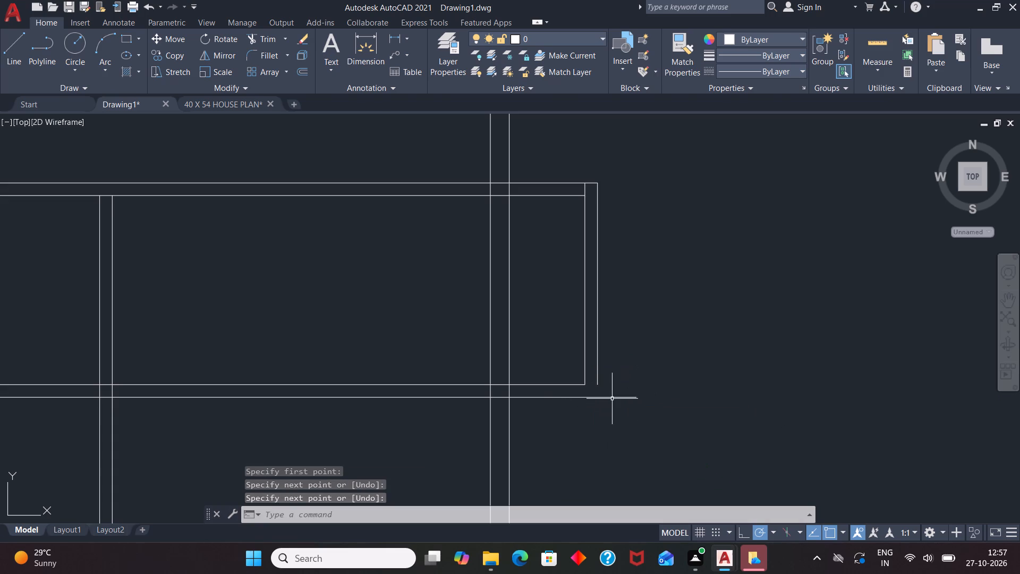
type("EX")
key("Return")
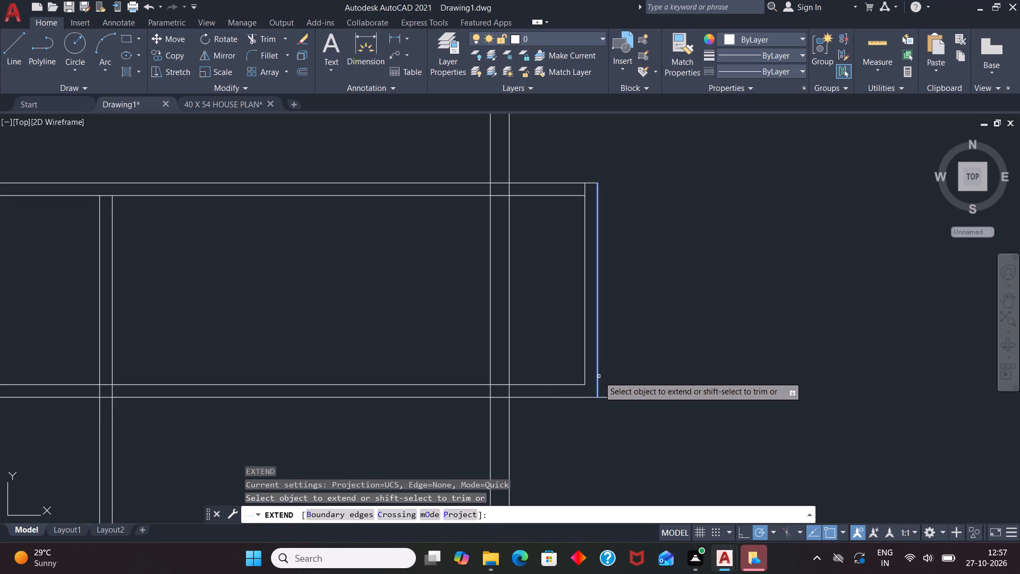
left_click(599, 376)
key("space")
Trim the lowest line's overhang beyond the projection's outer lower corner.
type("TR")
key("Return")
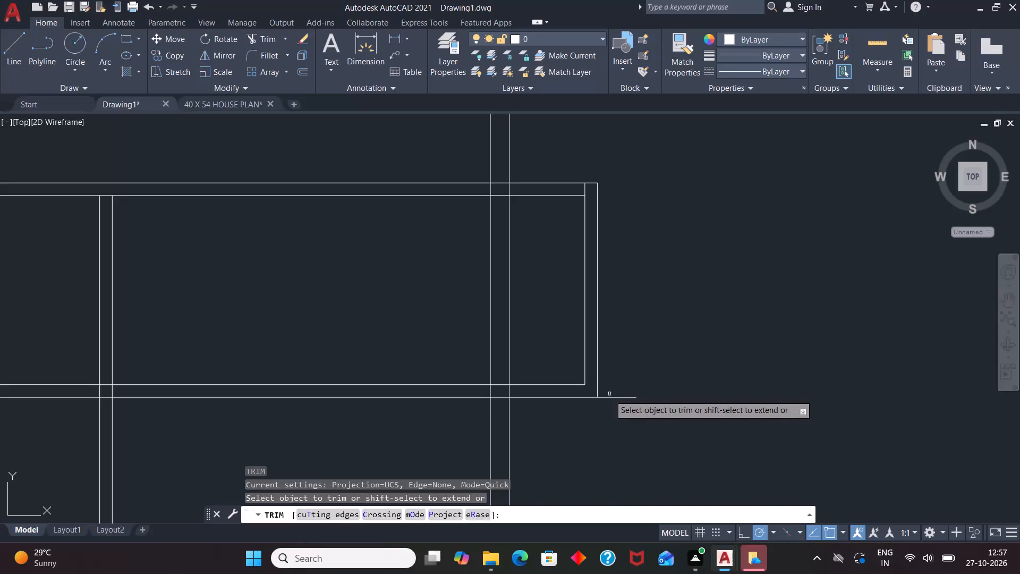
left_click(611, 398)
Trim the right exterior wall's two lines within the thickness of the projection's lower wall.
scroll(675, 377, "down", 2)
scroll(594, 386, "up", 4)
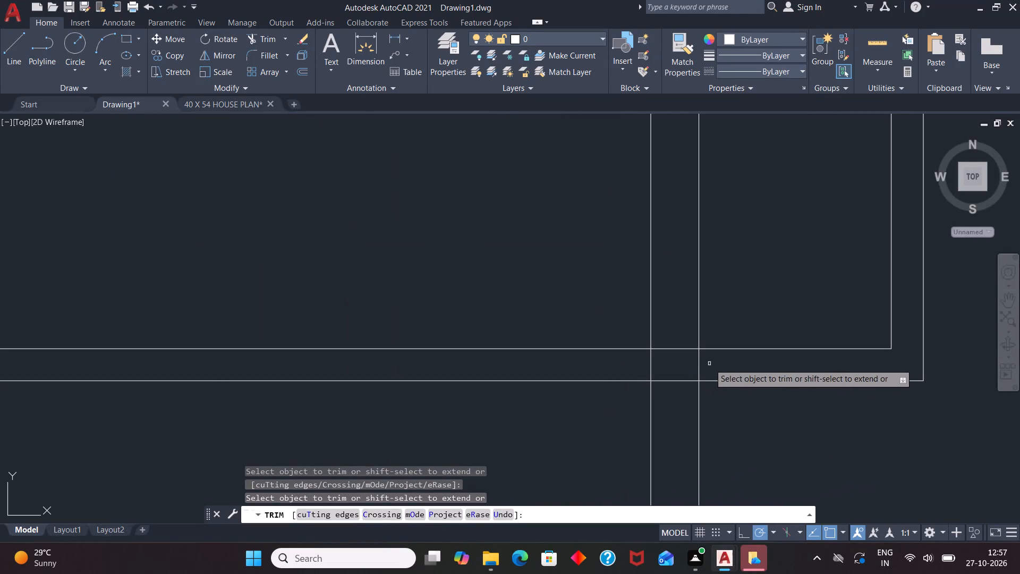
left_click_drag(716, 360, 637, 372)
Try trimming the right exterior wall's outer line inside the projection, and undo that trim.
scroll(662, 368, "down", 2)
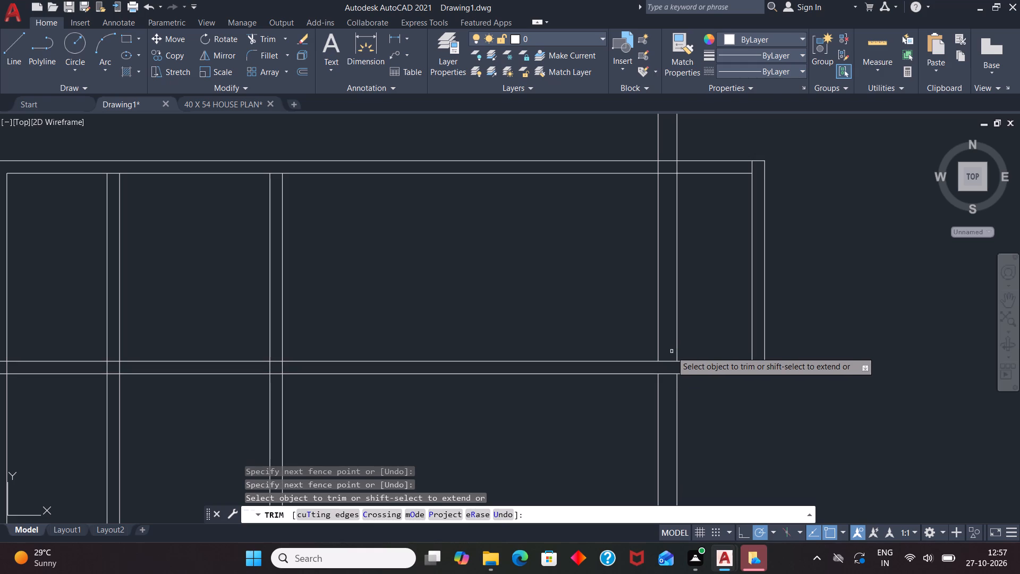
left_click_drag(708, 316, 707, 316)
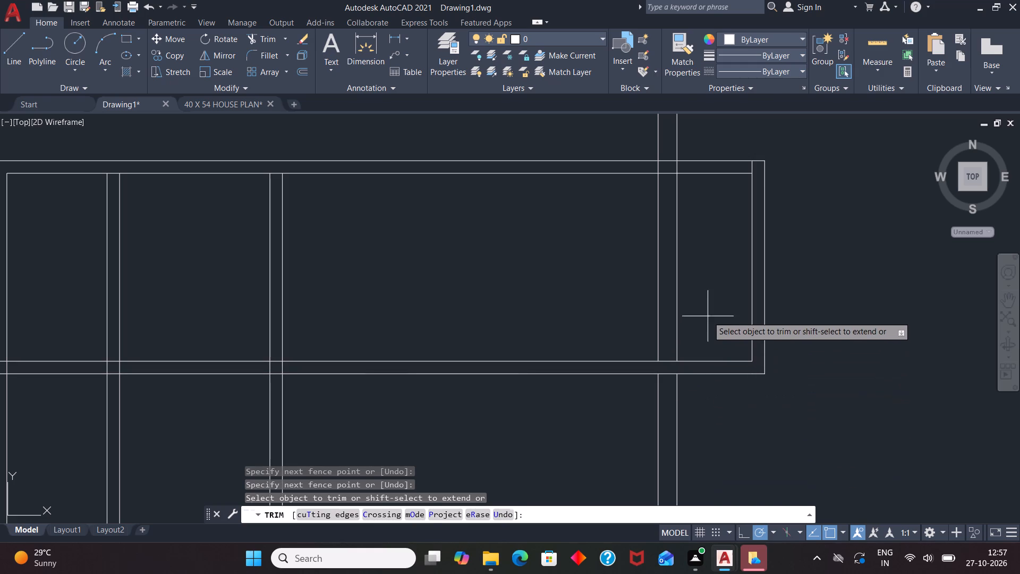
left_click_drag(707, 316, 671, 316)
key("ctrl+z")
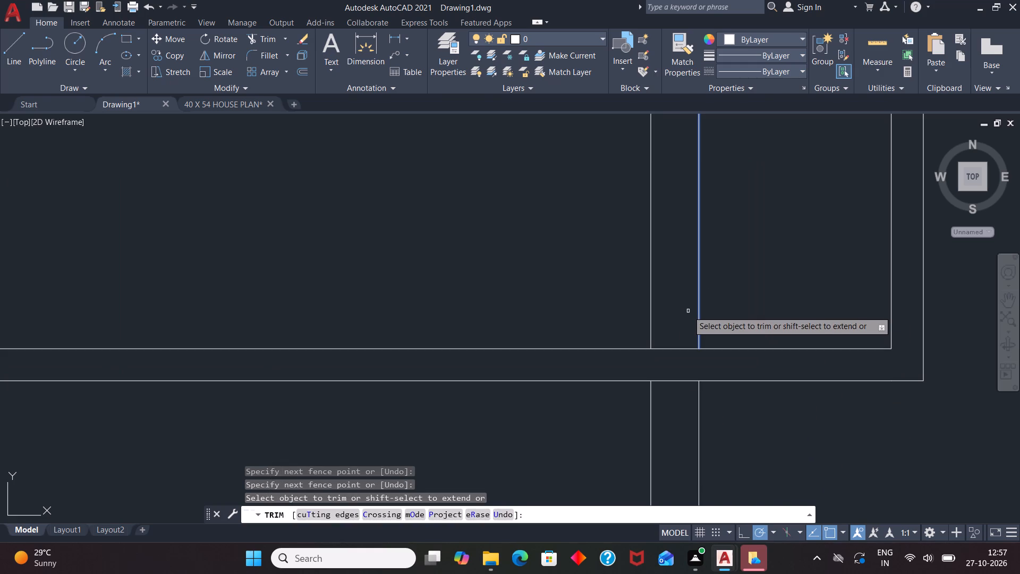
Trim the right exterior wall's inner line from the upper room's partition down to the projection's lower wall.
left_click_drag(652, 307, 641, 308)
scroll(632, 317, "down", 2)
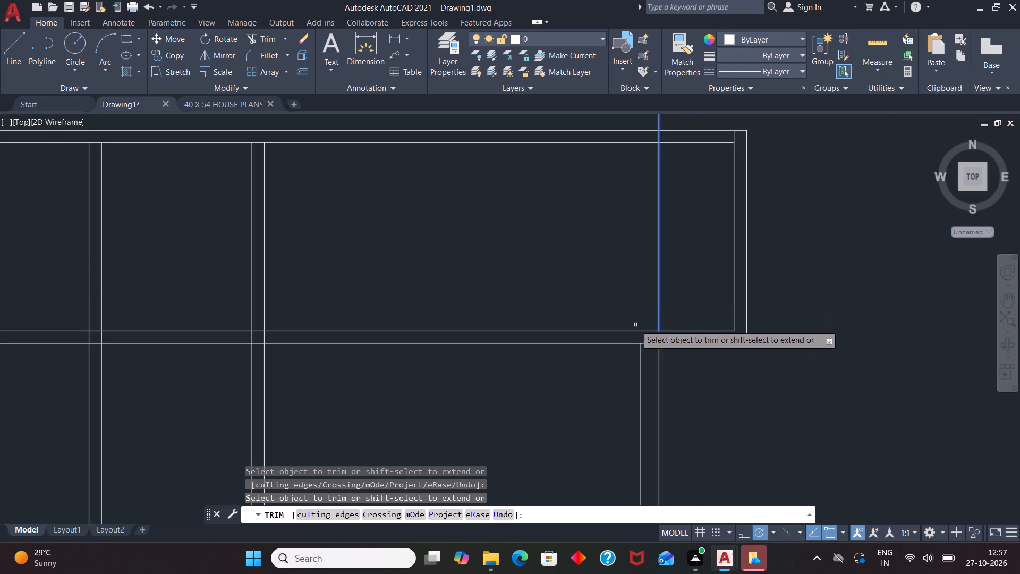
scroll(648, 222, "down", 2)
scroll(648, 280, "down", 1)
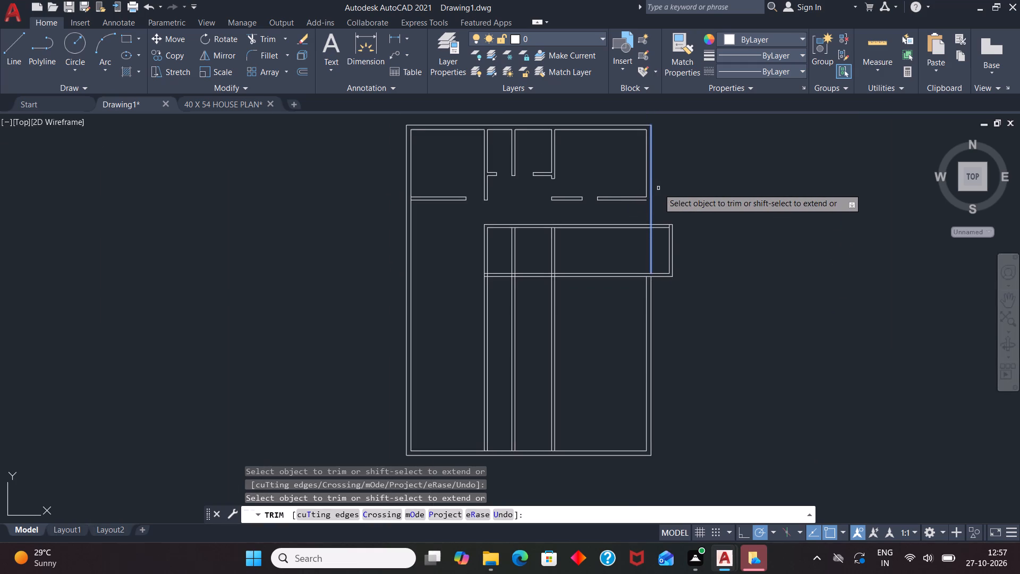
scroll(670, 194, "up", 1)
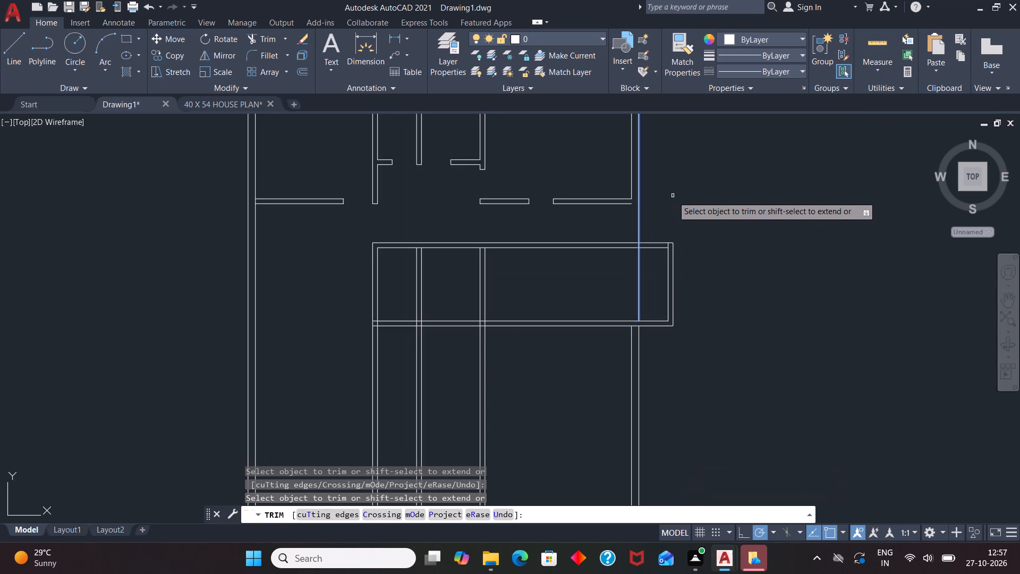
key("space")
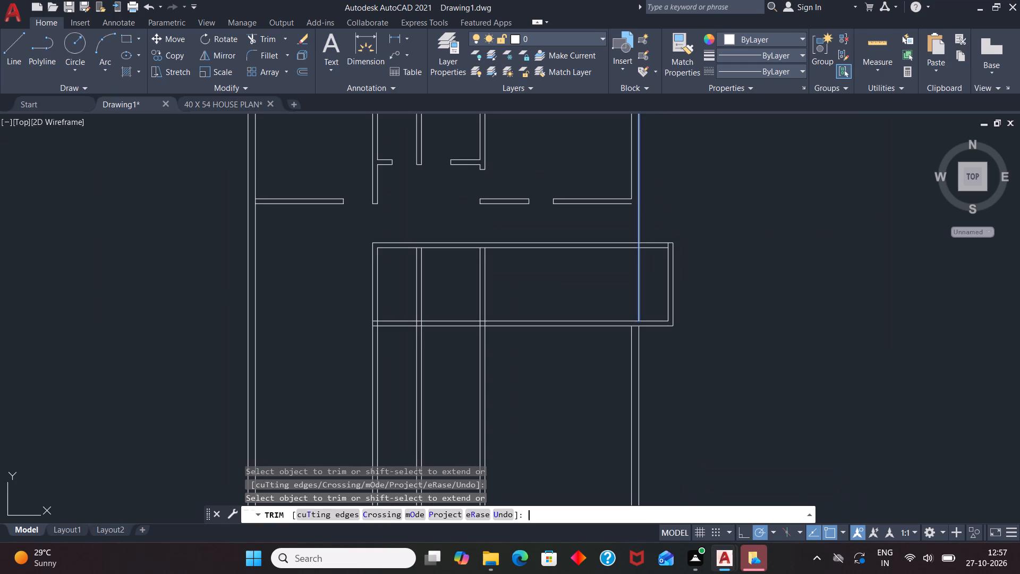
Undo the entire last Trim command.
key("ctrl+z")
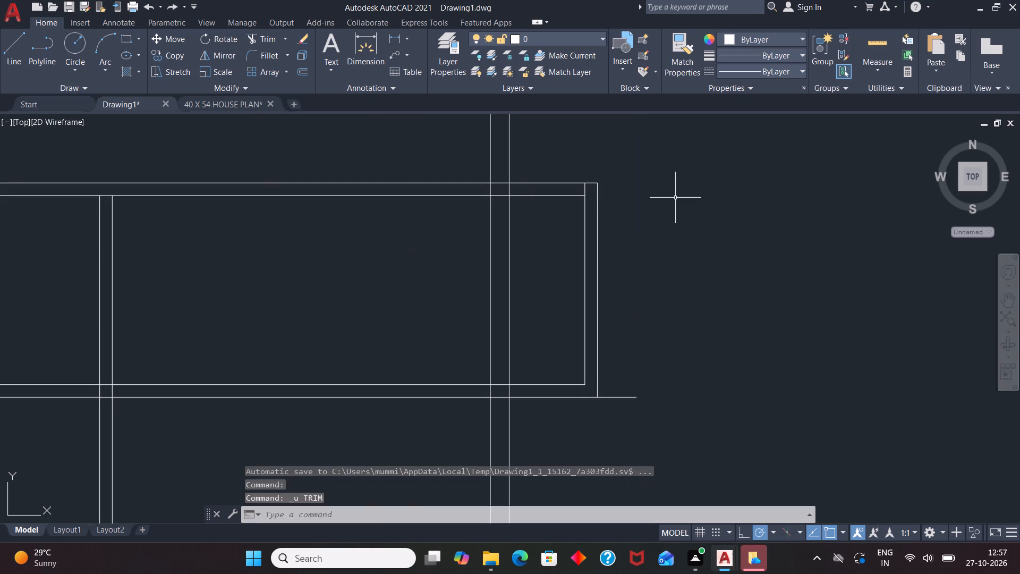
Trim the right exterior wall's inner line through the projection and both its walls, plus the end wall's inner stub in the upper wall.
scroll(681, 255, "down", 2)
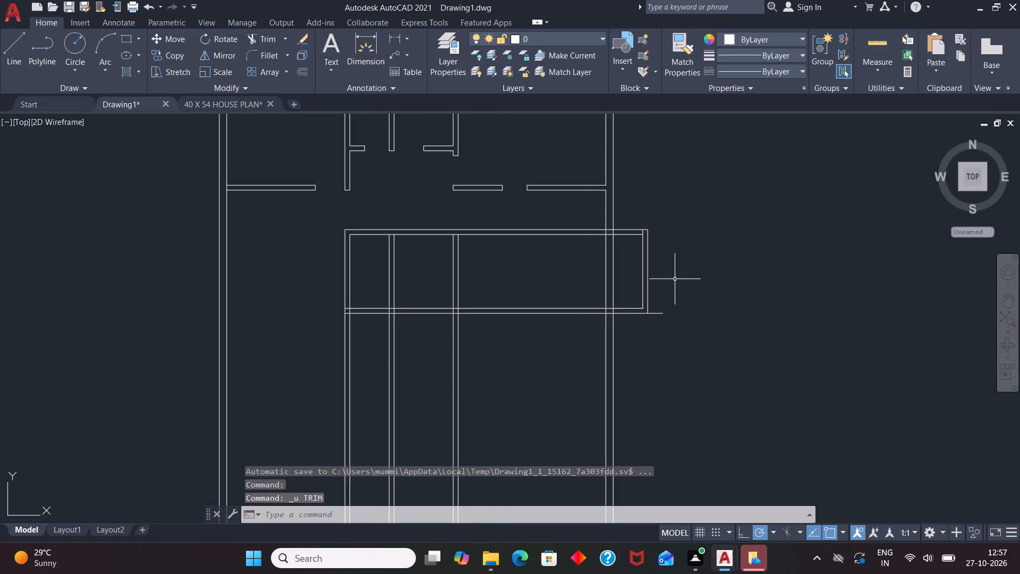
scroll(608, 299, "up", 1)
scroll(643, 299, "down", 1)
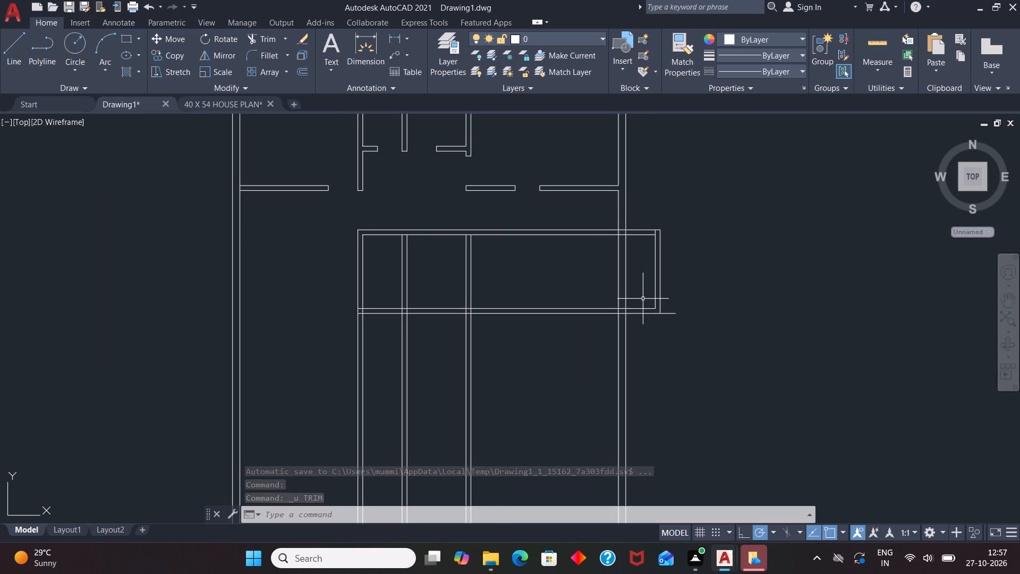
key("r")
key("BackSpace")
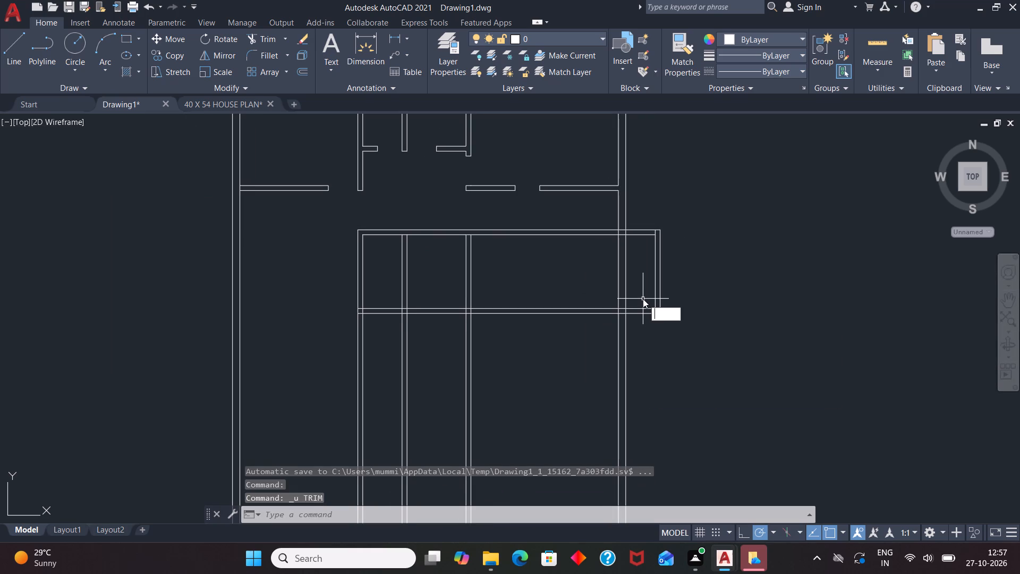
type("TR")
key("Return")
scroll(621, 276, "up", 1)
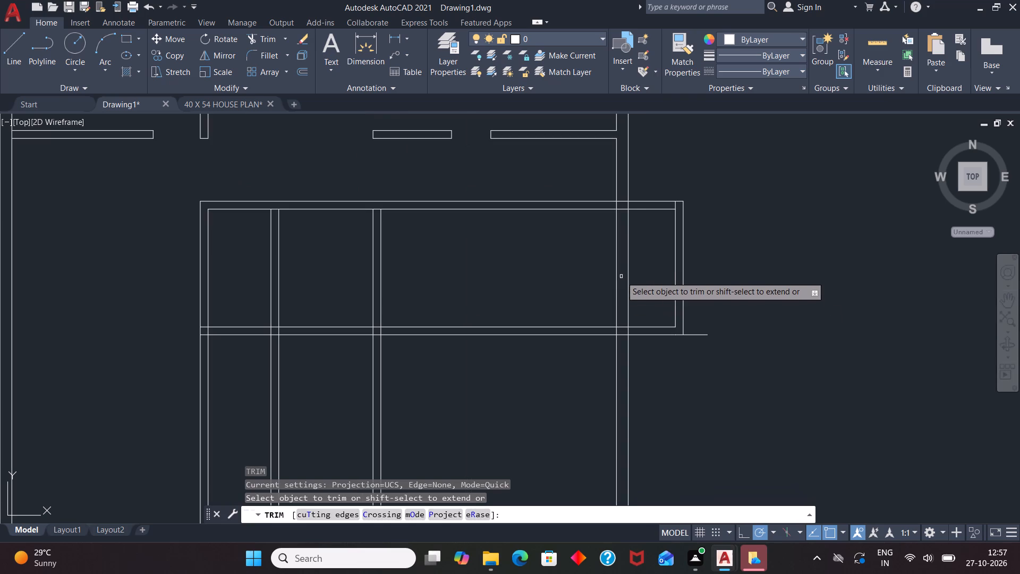
left_click(616, 278)
scroll(616, 280, "down", 1)
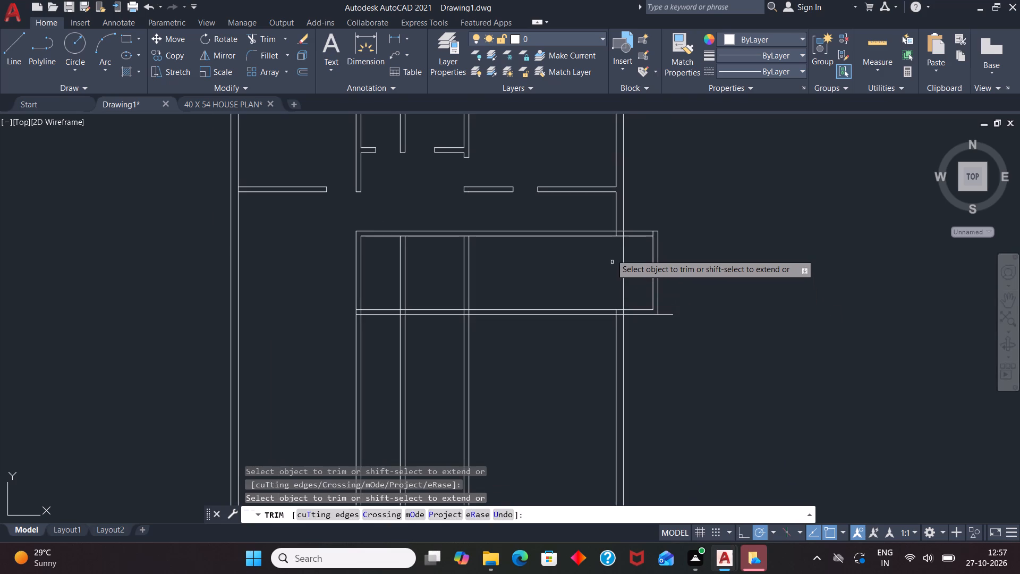
scroll(610, 232, "up", 2)
left_click(624, 234)
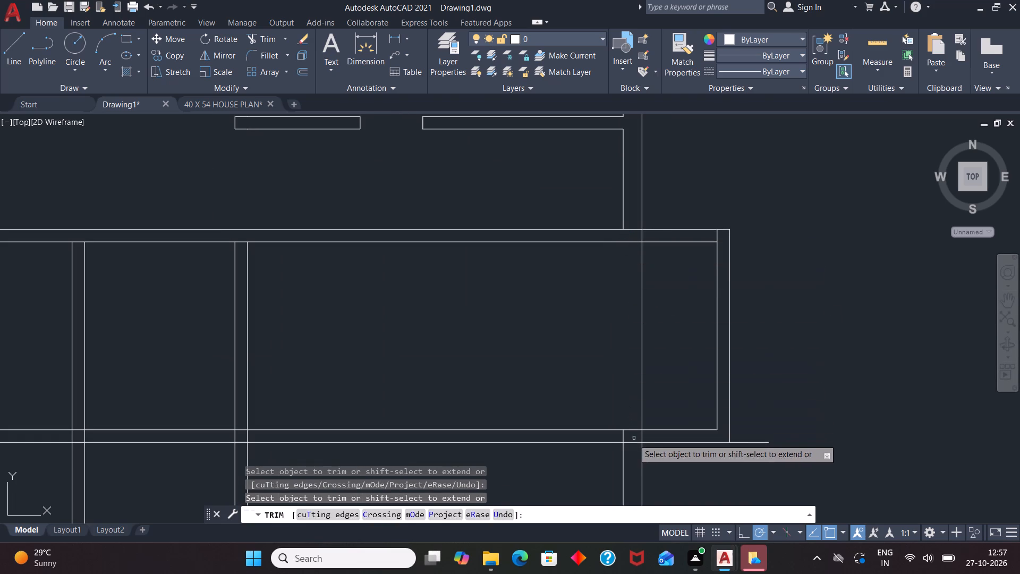
left_click(619, 437)
left_click(625, 437)
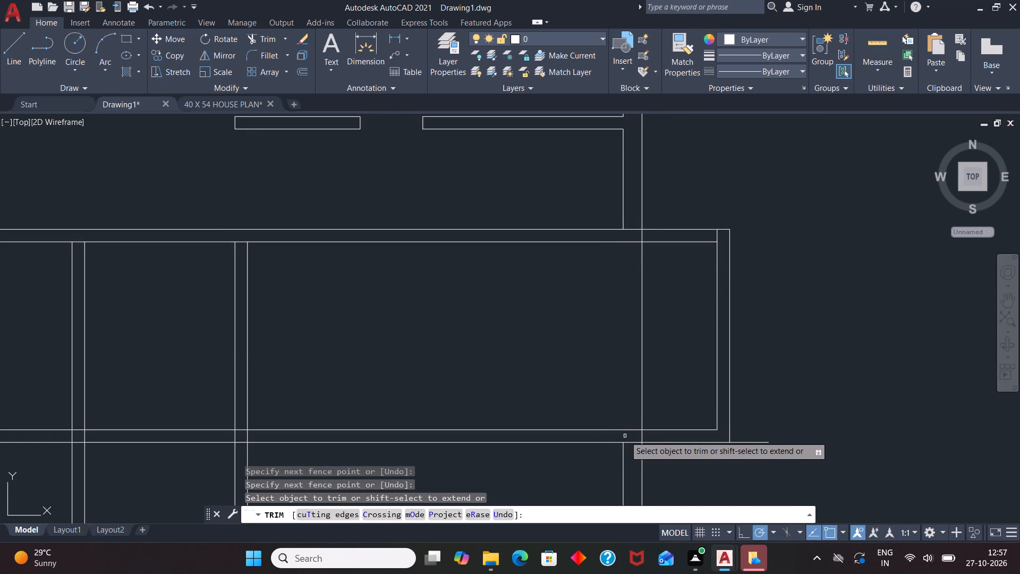
left_click(717, 235)
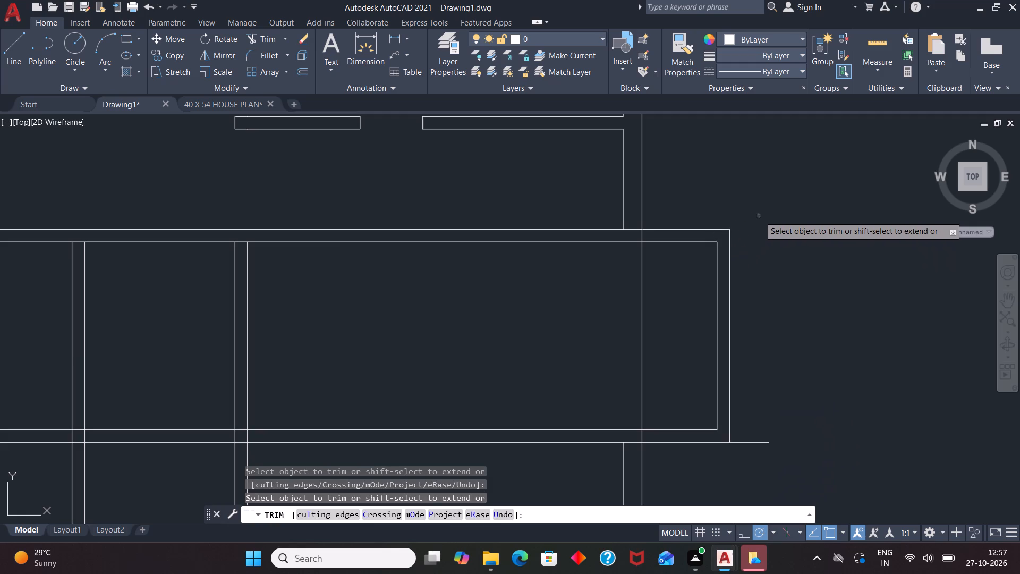
Trim open the junction between the right exterior wall and the projection's upper wall, and cut the outer line within the lower wall.
scroll(762, 220, "down", 2)
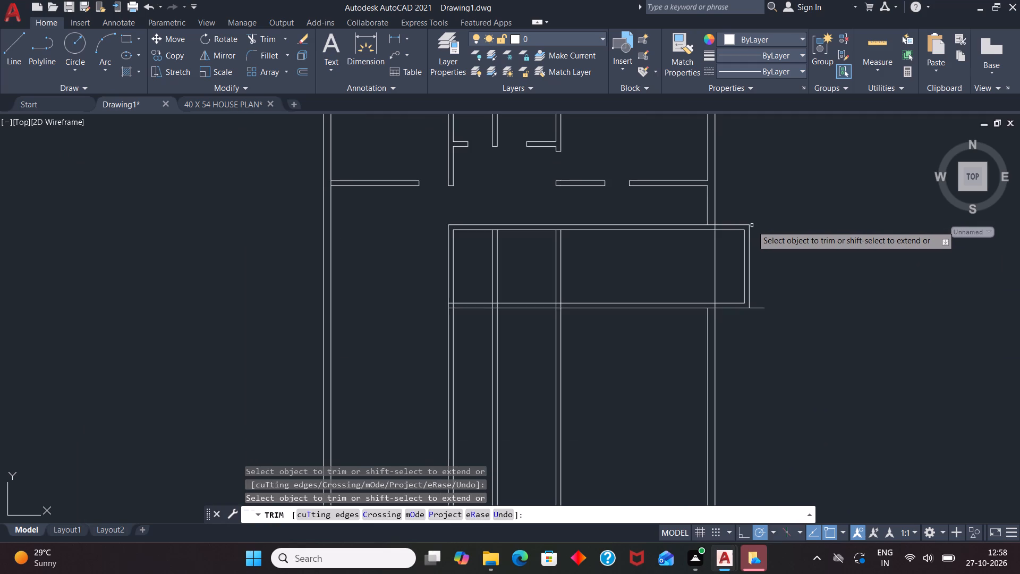
left_click(711, 225)
left_click(717, 227)
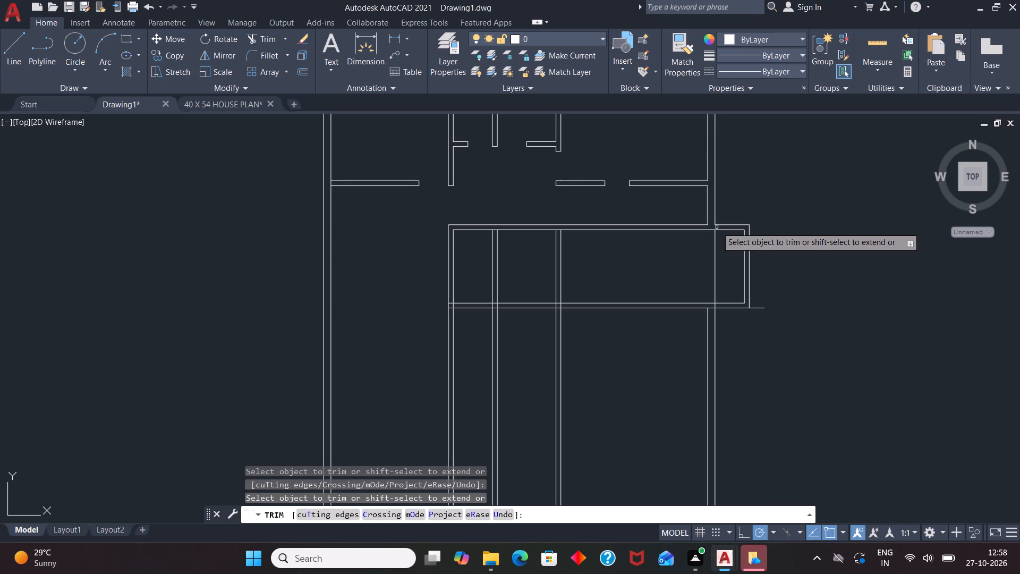
scroll(719, 308, "up", 2)
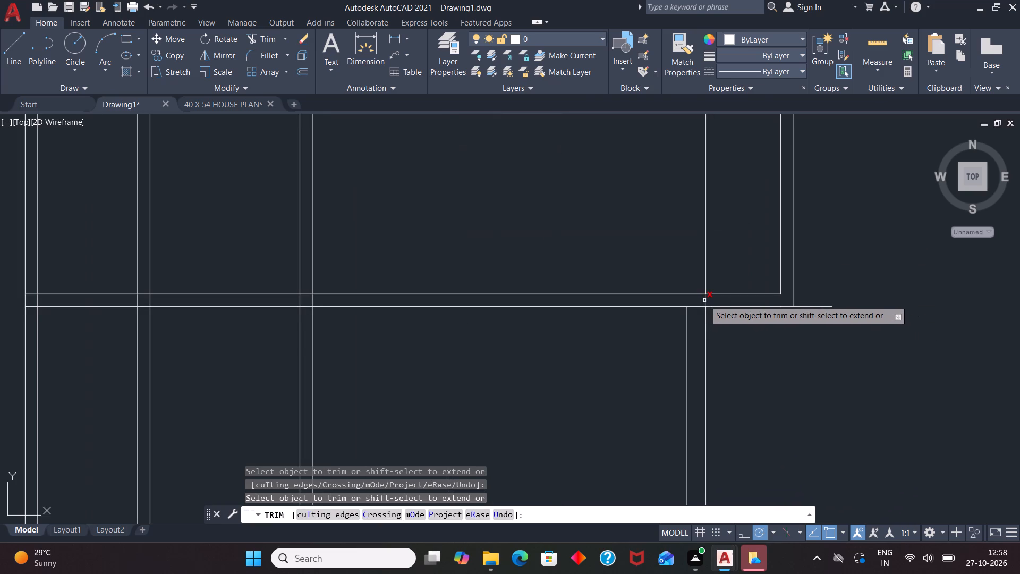
left_click(704, 300)
Remove both right exterior wall lines below the projection and trim the overshoot of the projection's lower outer line.
scroll(719, 272, "down", 3)
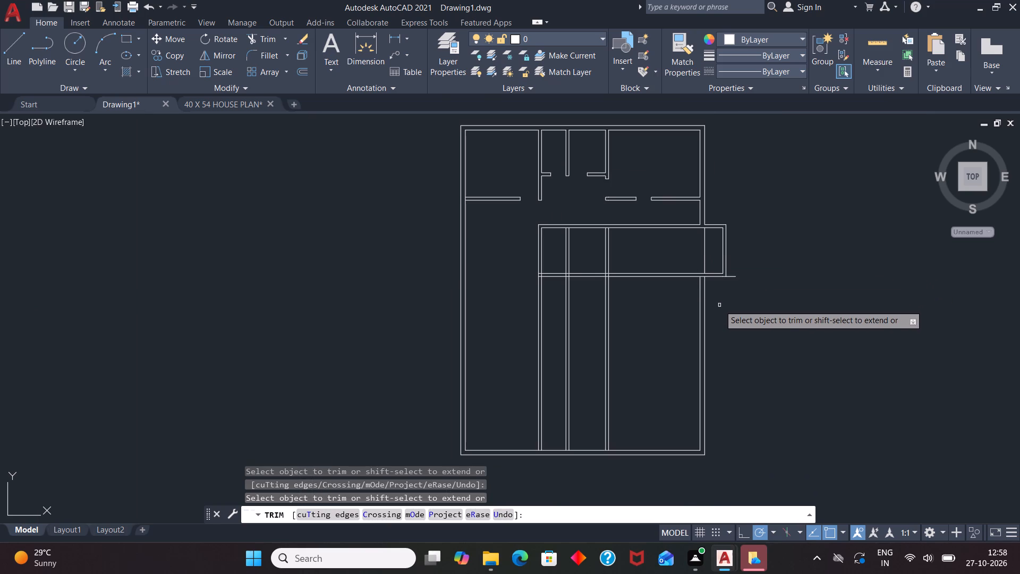
left_click_drag(736, 339, 695, 350)
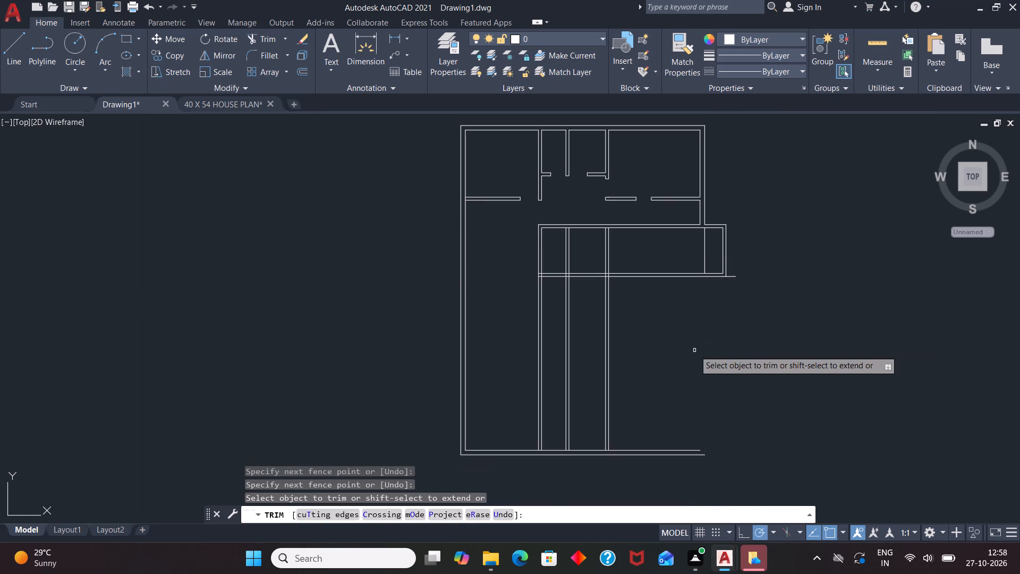
left_click(731, 276)
key("Escape")
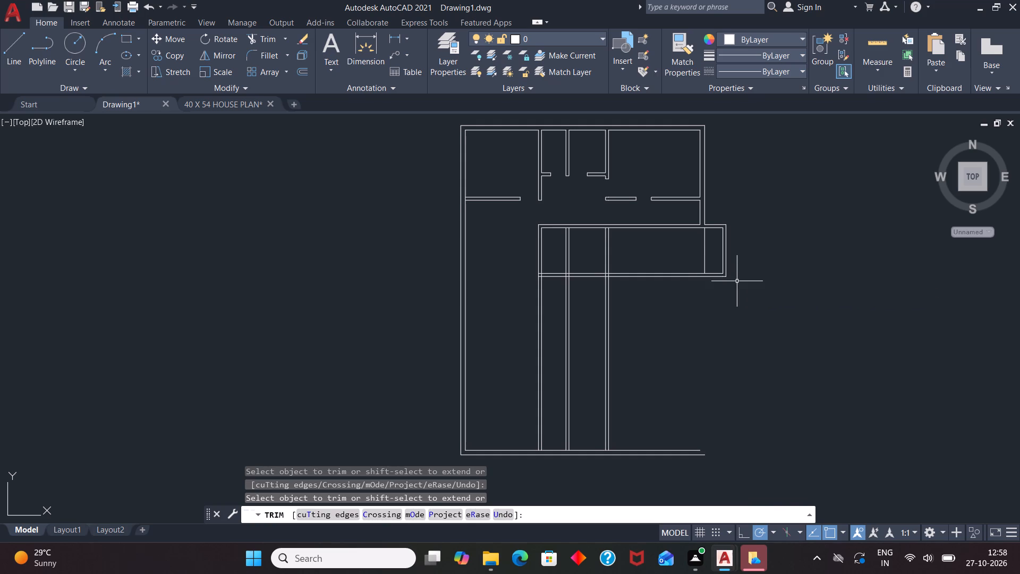
Replace the projection's outer end line with a 9" outward offset of its inner end line.
scroll(717, 243, "up", 2)
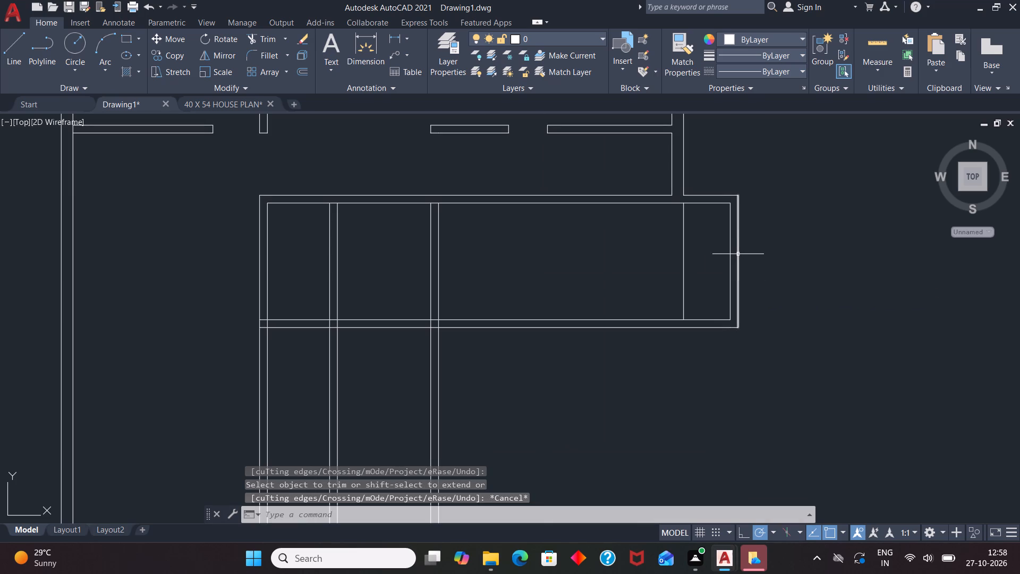
left_click(738, 255)
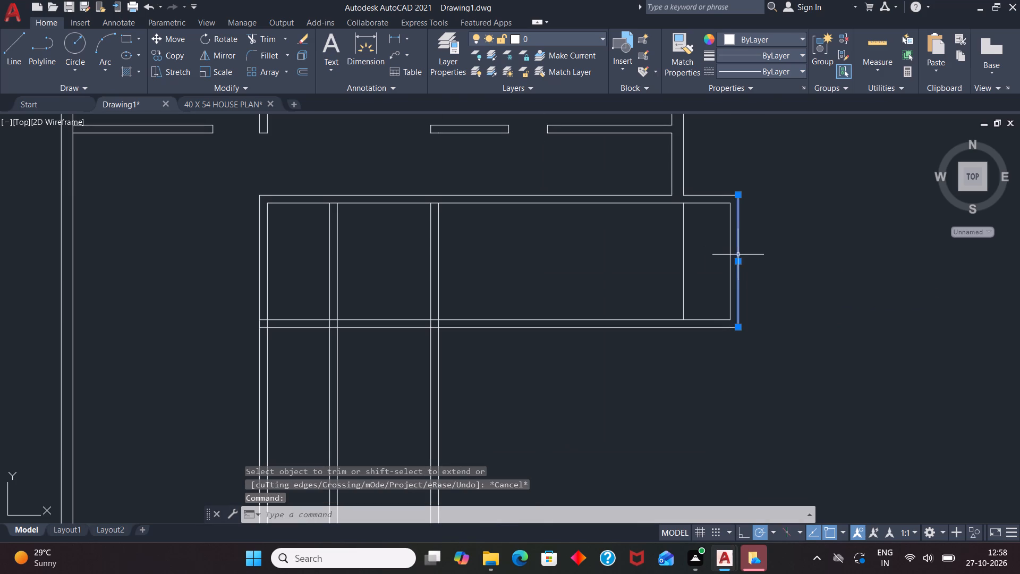
key("Delete")
scroll(553, 267, "down", 1)
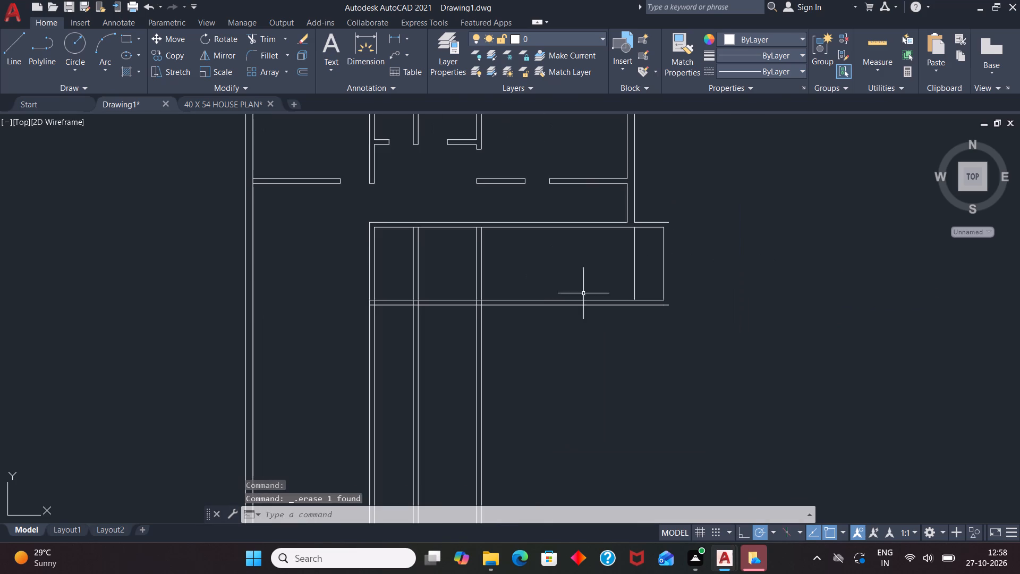
key("o")
key("Return")
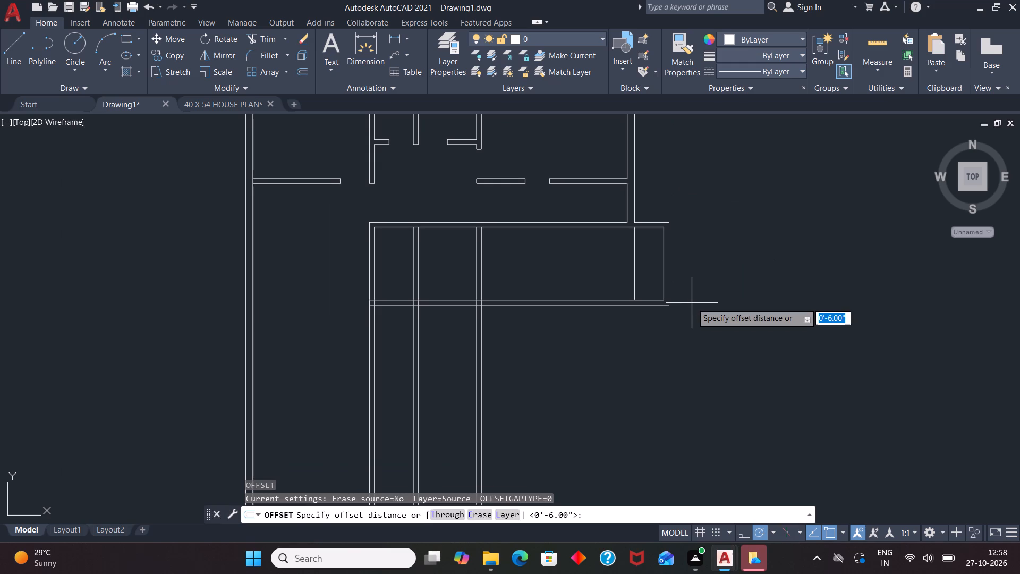
key("9")
key("Return")
left_click(665, 280)
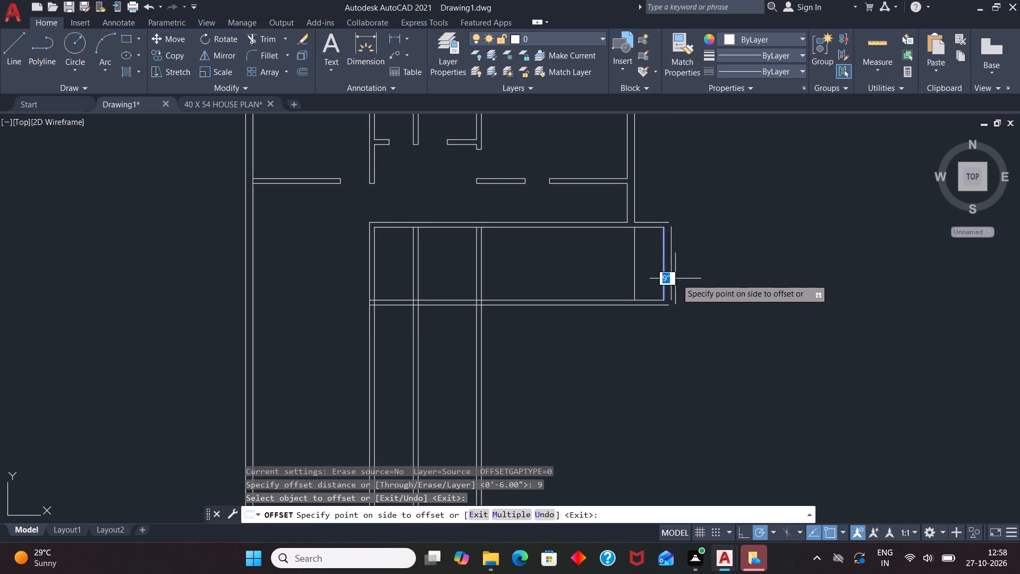
left_click(680, 277)
key("space")
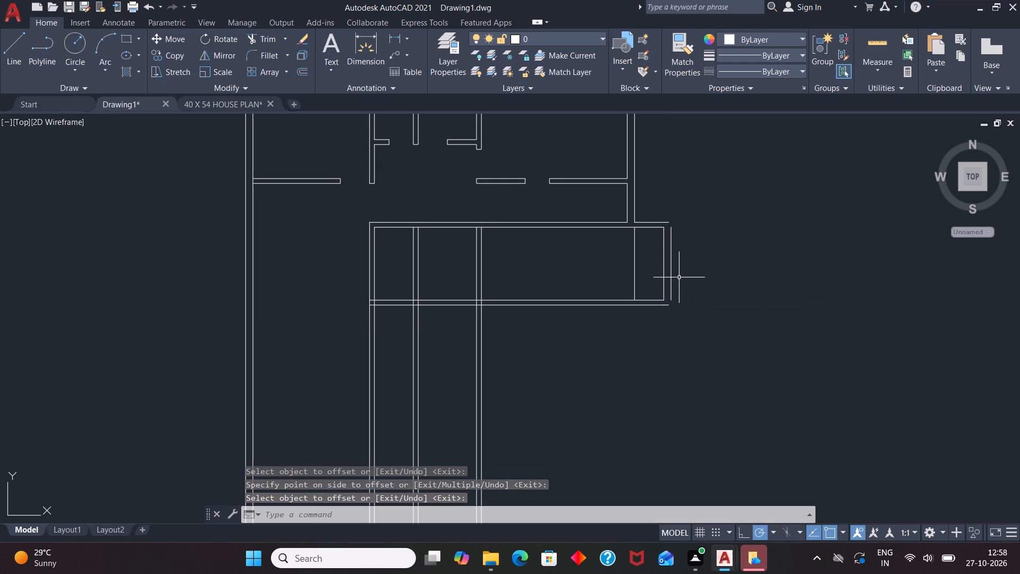
Draw short horizontal lines continuing the projection's upper and lower outer lines past the 9" end wall, the lower one about 2'-10" long.
key("l")
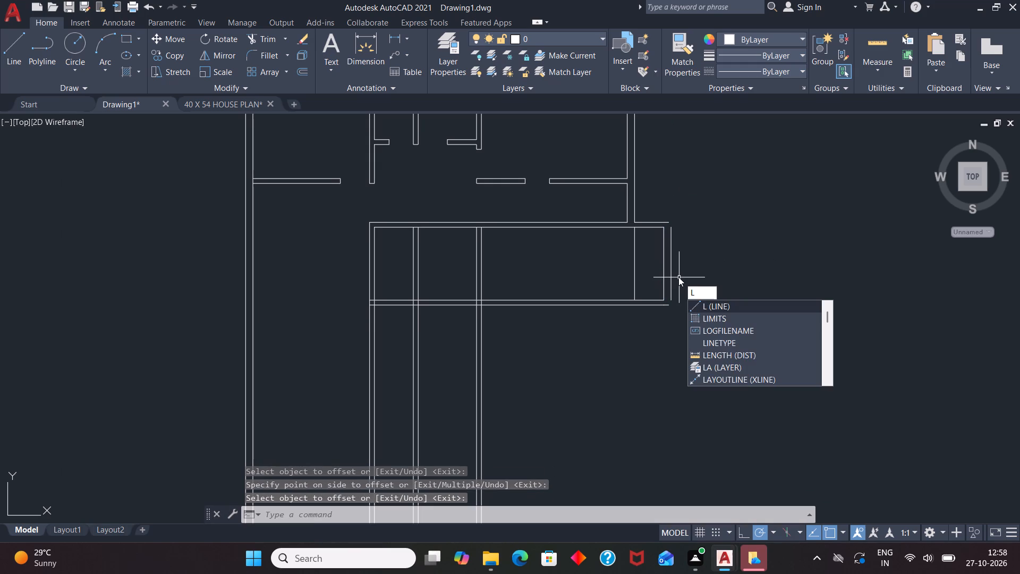
key("Return")
left_click(669, 224)
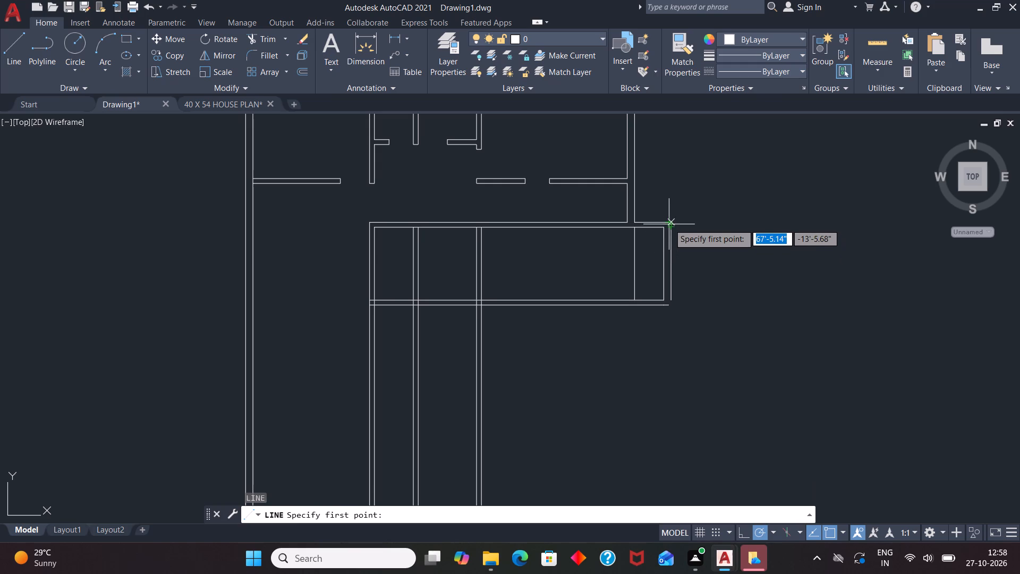
left_click(687, 223)
key("space")
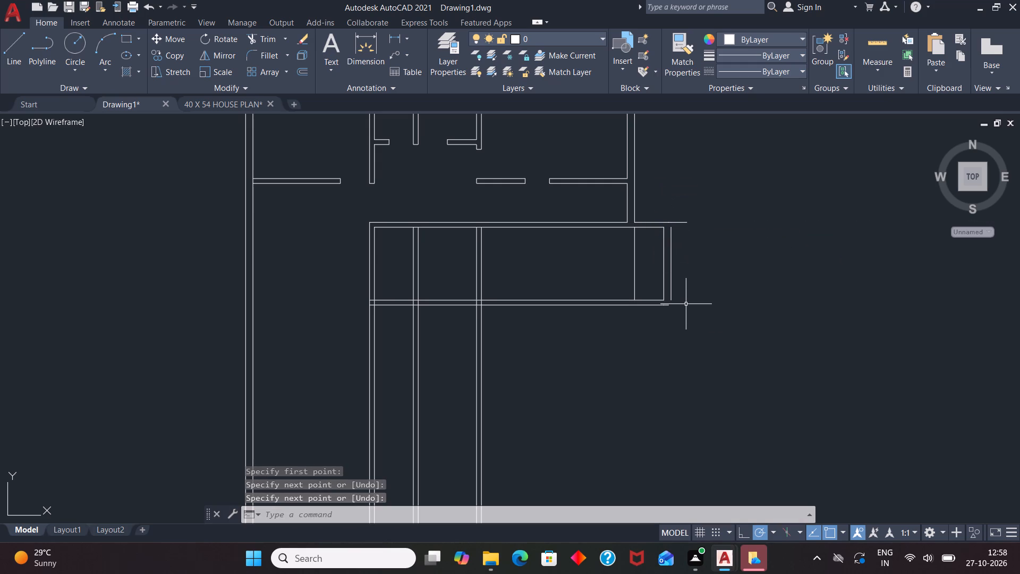
key("l")
key("Return")
left_click(669, 305)
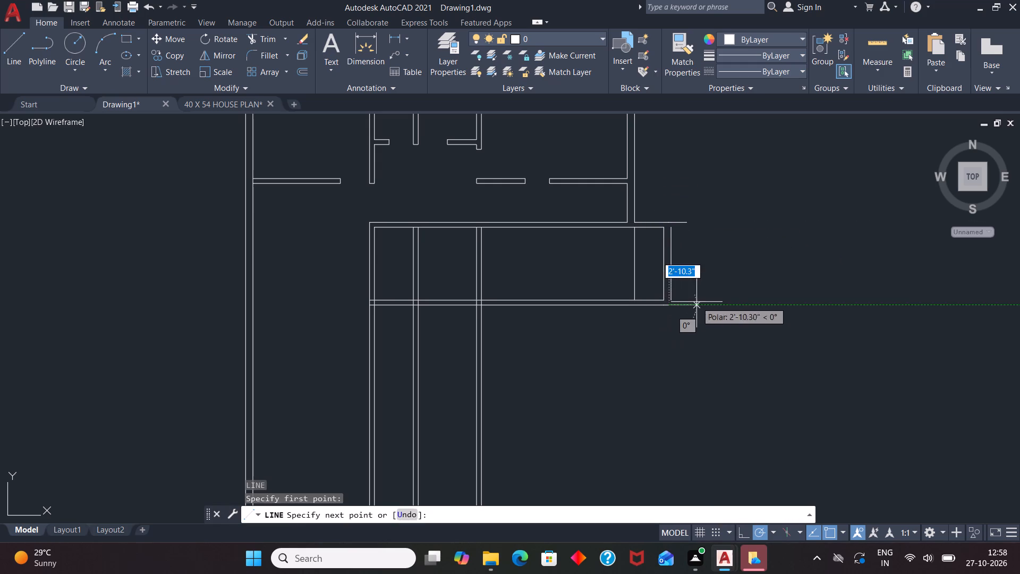
left_click(696, 302)
key("space")
Extend the projection's outer end line to both horizontal outer lines and trim their overshoots to form clean corners.
type("EX")
key("Return")
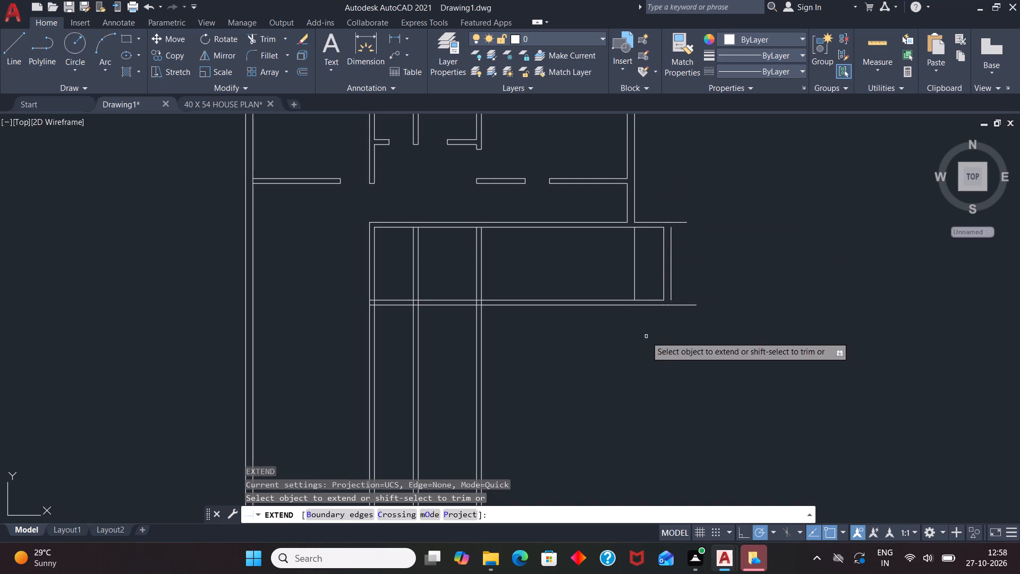
left_click(670, 296)
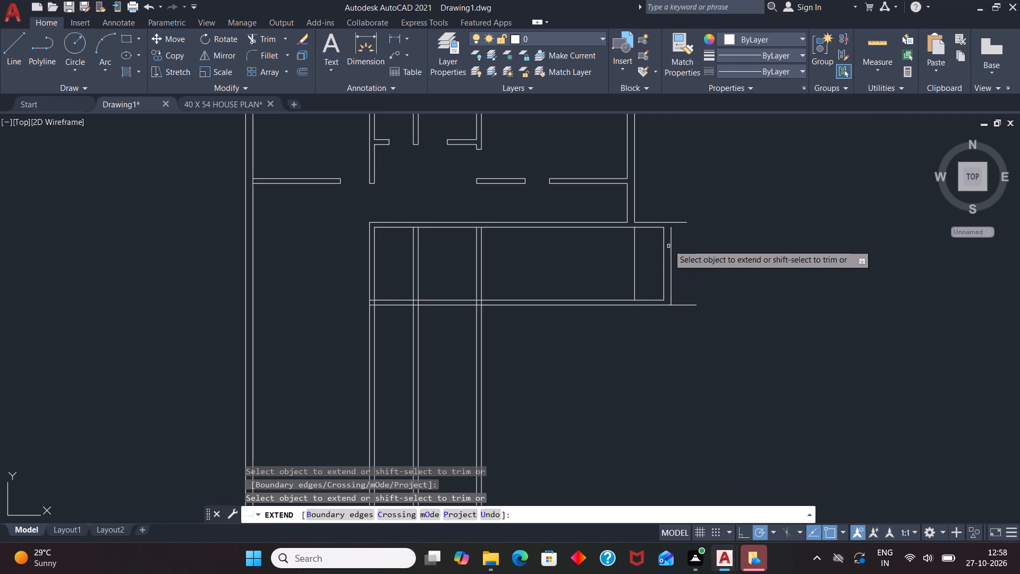
left_click(671, 232)
key("space")
type("T")
key("r")
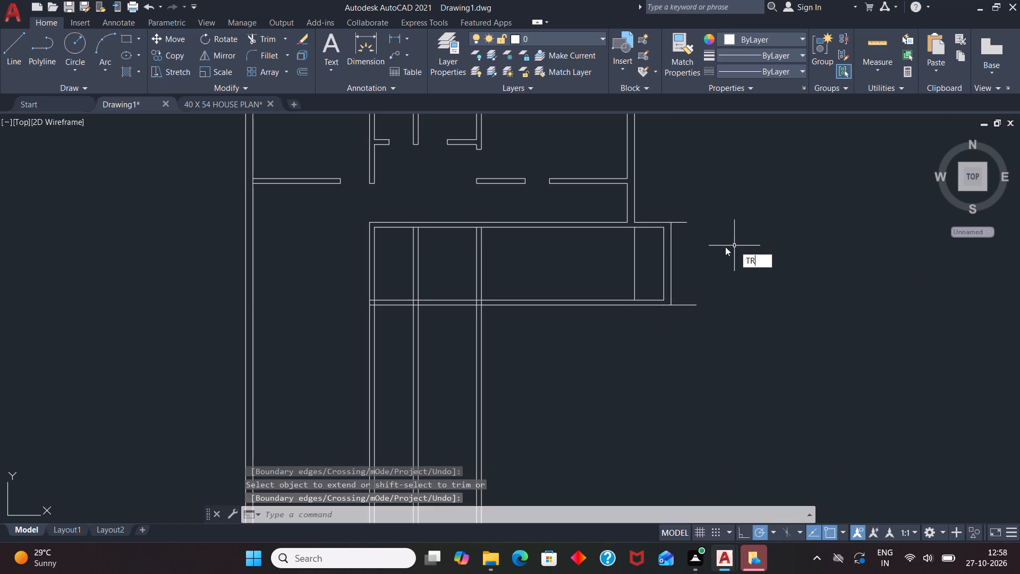
key("Return")
left_click(686, 221)
left_click(688, 307)
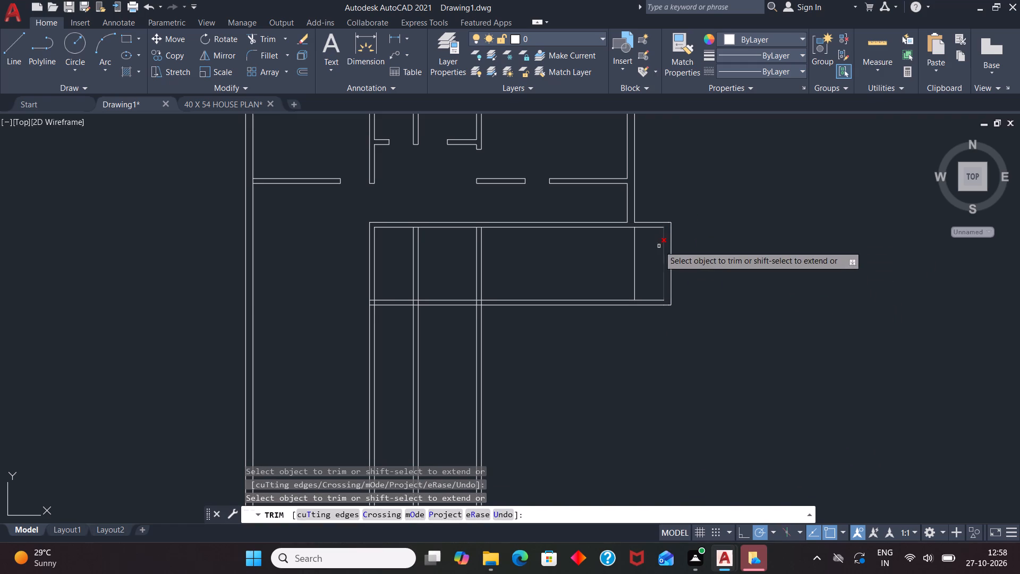
scroll(659, 245, "down", 2)
key("space")
Draw a vertical line about 37'-10" down from the projection's lower outer corner, past the plan's bottom wall.
type("L")
key("Return")
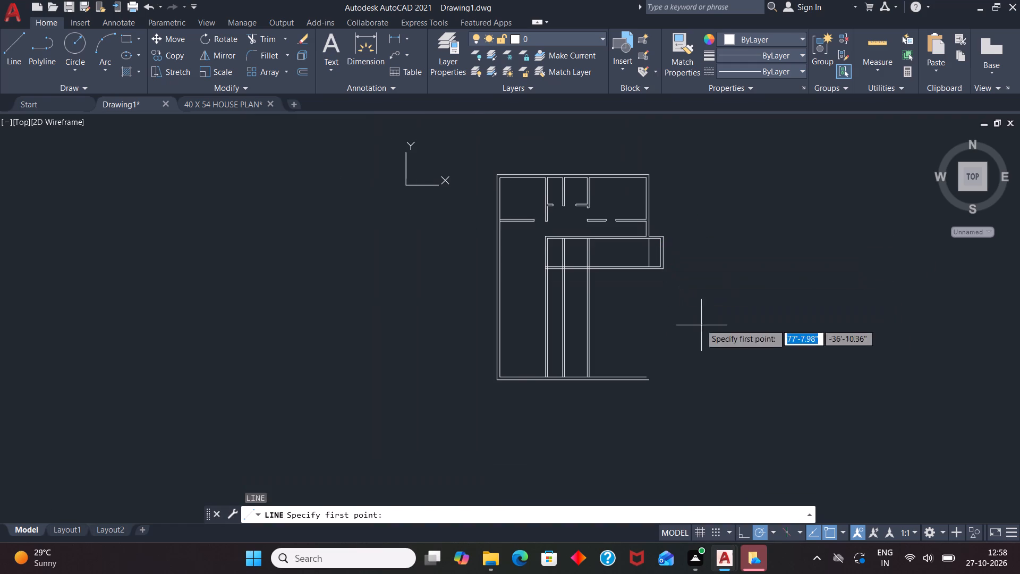
left_click(666, 268)
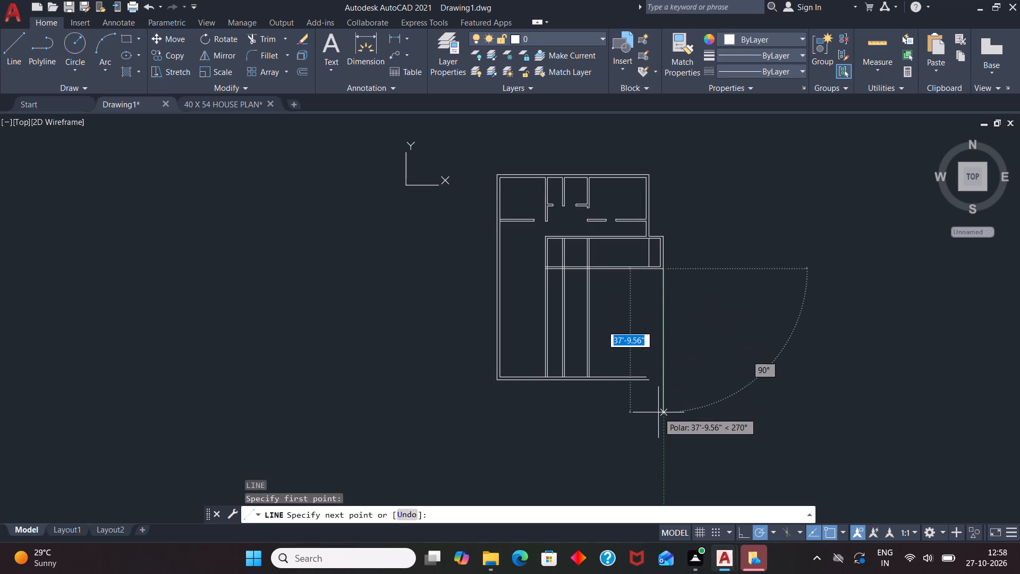
left_click(658, 412)
key("space")
Draw a vertical inner wall line from the projection's lower outer line, aligned with its inner end face, down past the bottom wall.
key("l")
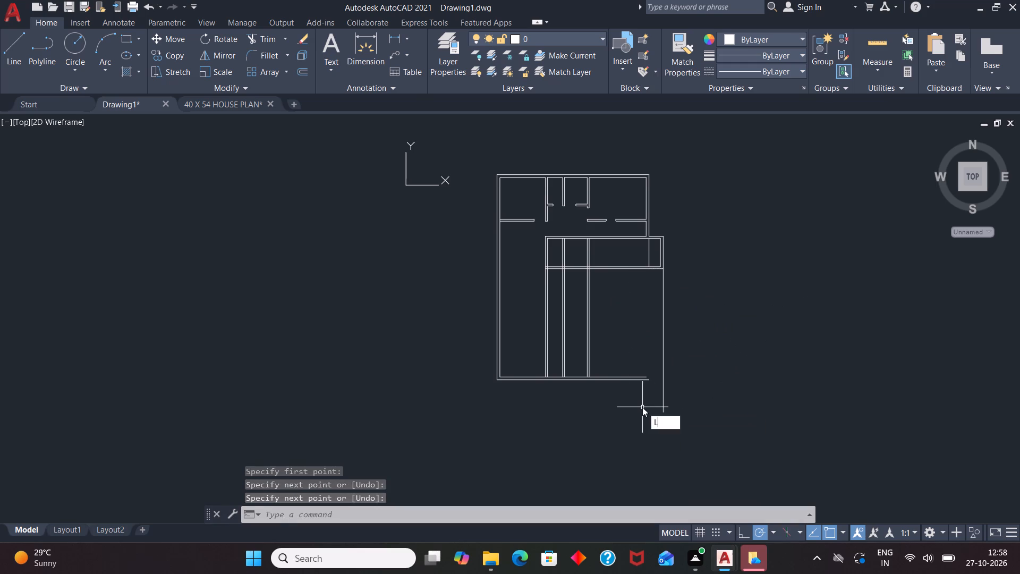
key("Return")
scroll(667, 283, "up", 3)
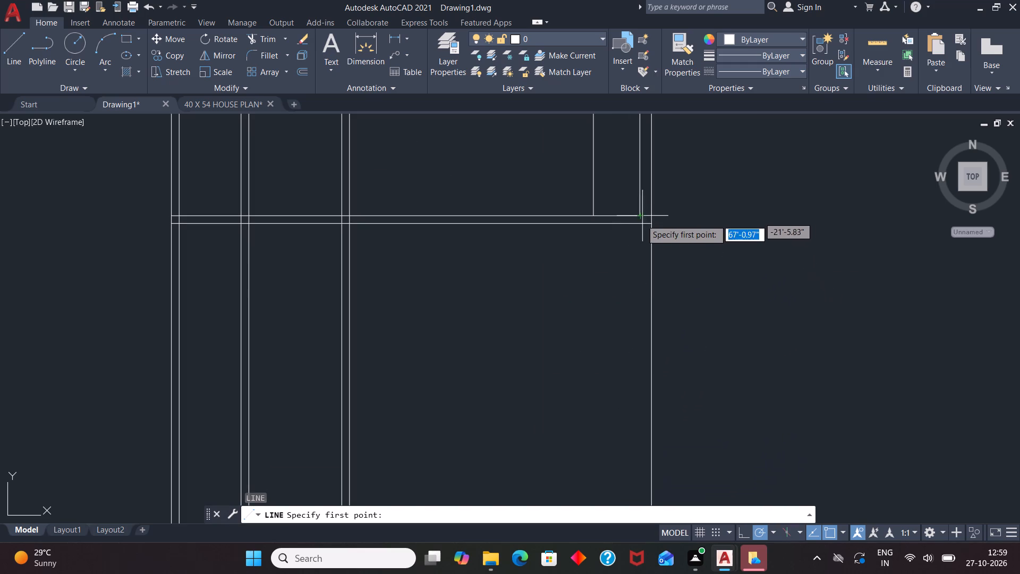
left_click(640, 226)
scroll(641, 314, "down", 2)
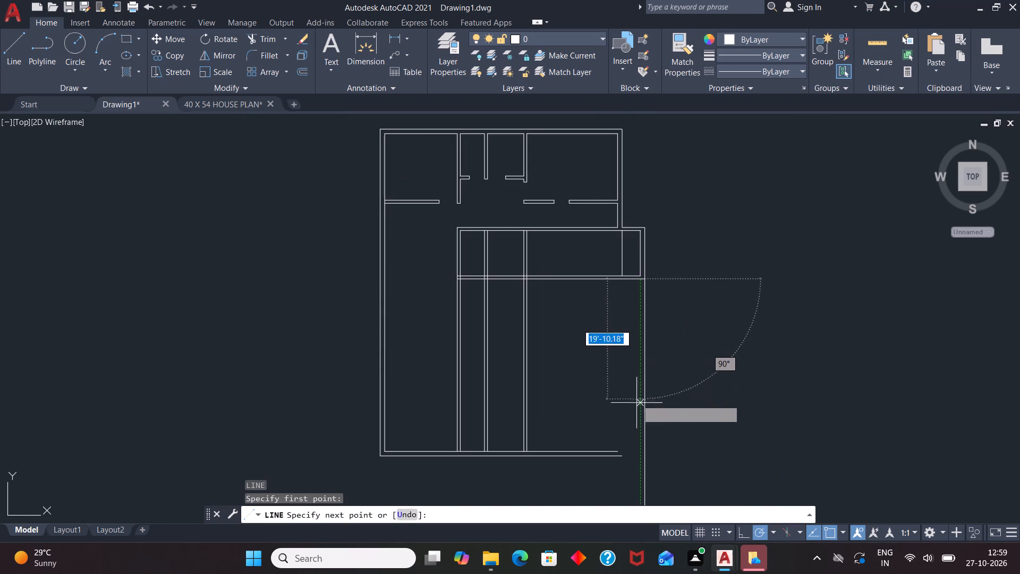
left_click(637, 474)
key("space")
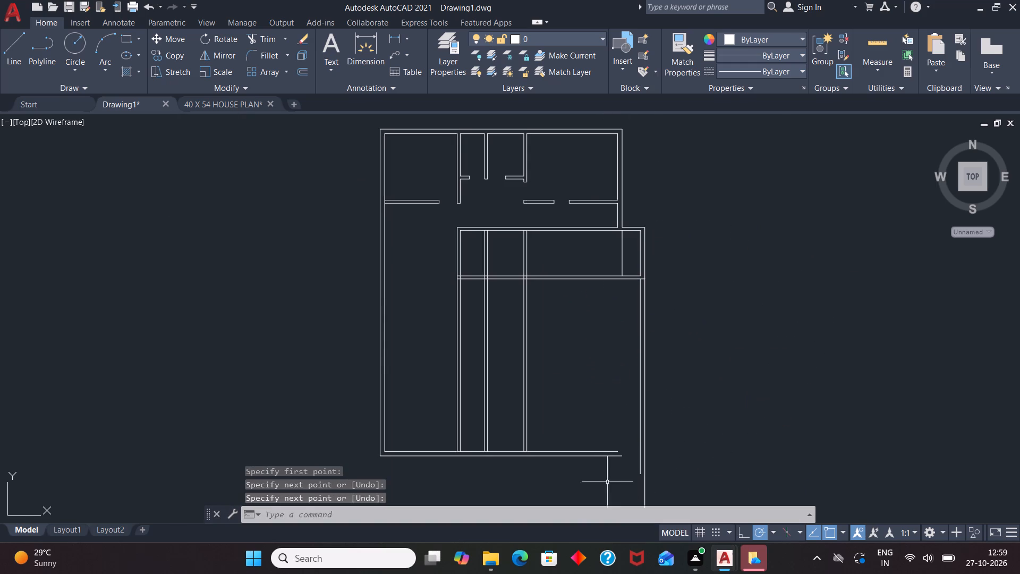
Extend the plan's two bottom wall lines to meet the inner and outer faces of the new right exterior wall.
type("EX")
key("Return")
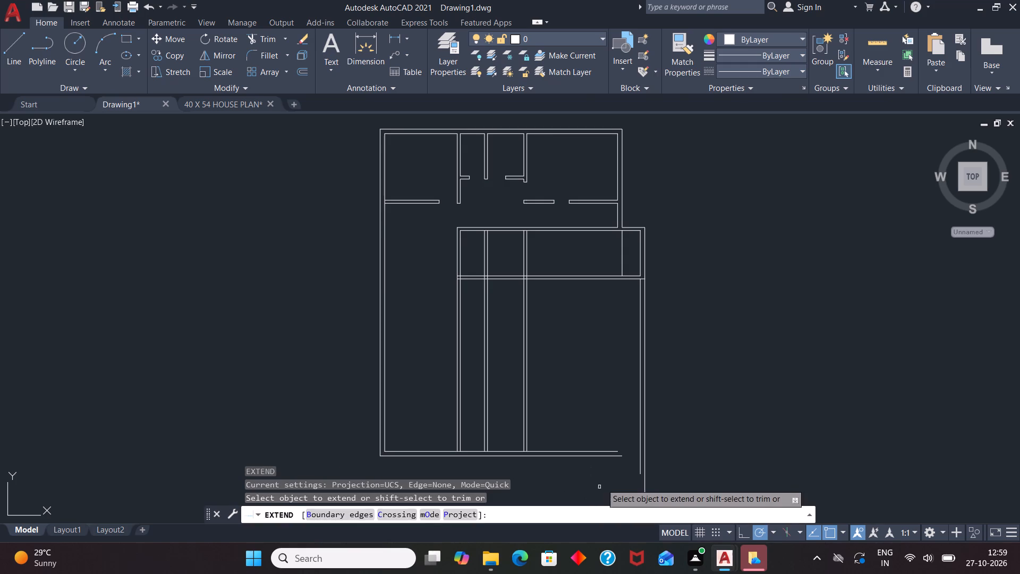
left_click_drag(598, 435, 609, 487)
key("space")
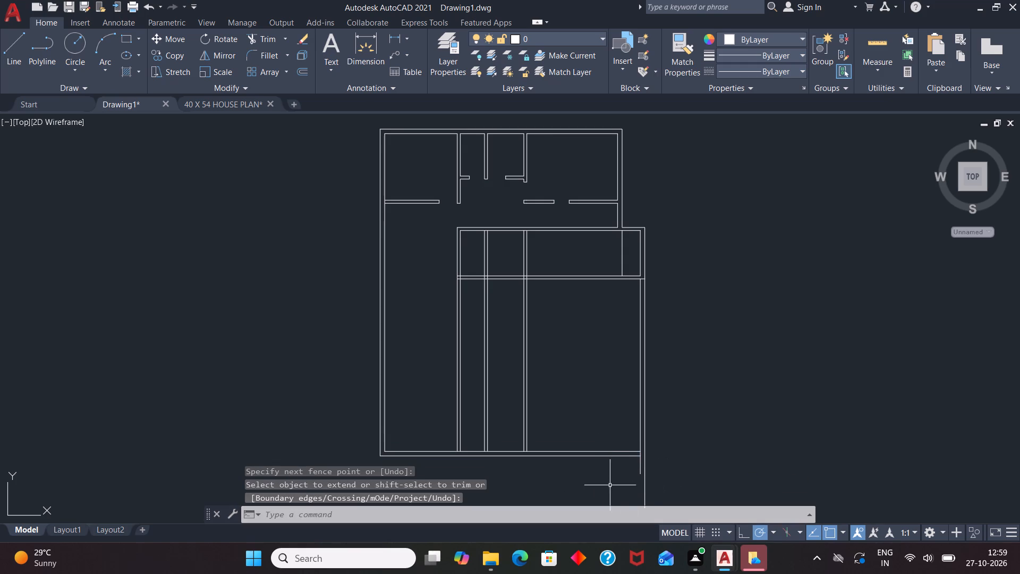
scroll(620, 475, "up", 2)
type("EX")
key("Return")
left_click(663, 426)
key("space")
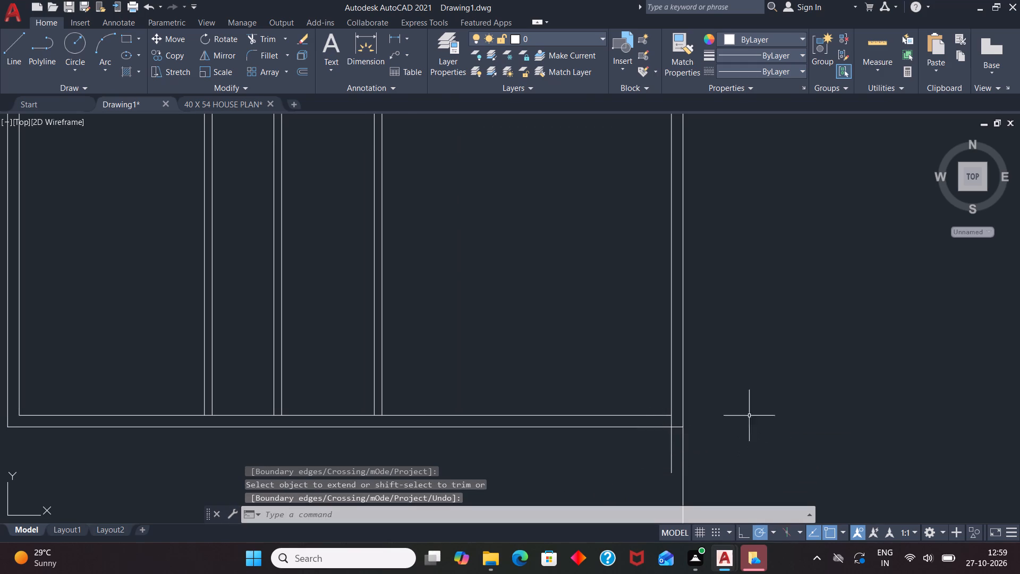
Trim the right wall lines that overshoot the bottom wall to form a clean lower right corner.
scroll(732, 377, "down", 2)
type("TR")
key("Return")
left_click_drag(734, 411, 734, 411)
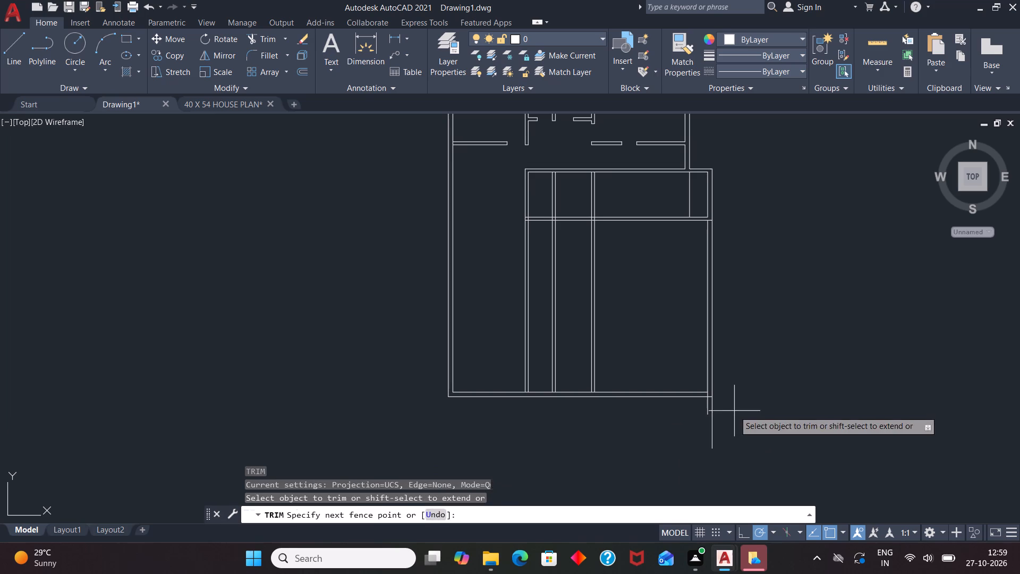
left_click_drag(734, 411, 697, 410)
scroll(707, 396, "up", 4)
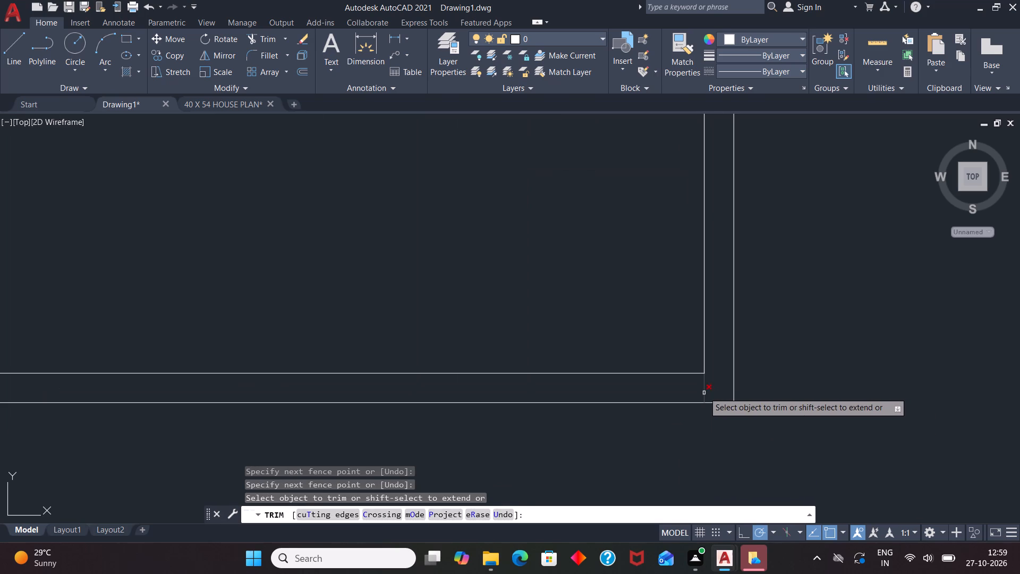
left_click(704, 392)
Trim the projection's lower outer line where it crosses the thickness of the right exterior wall.
scroll(699, 460, "down", 3)
scroll(692, 350, "down", 2)
scroll(699, 244, "up", 3)
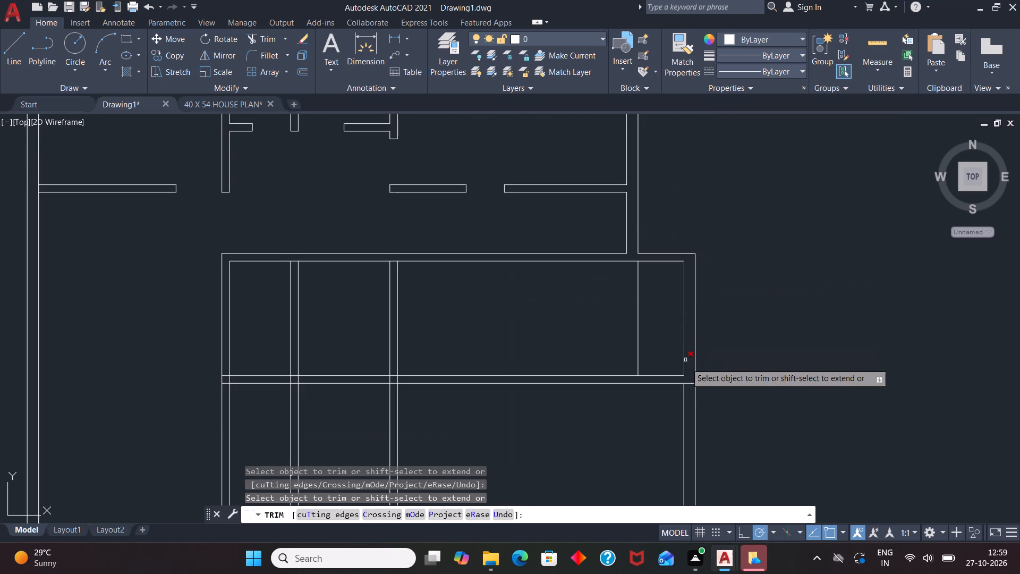
left_click(688, 383)
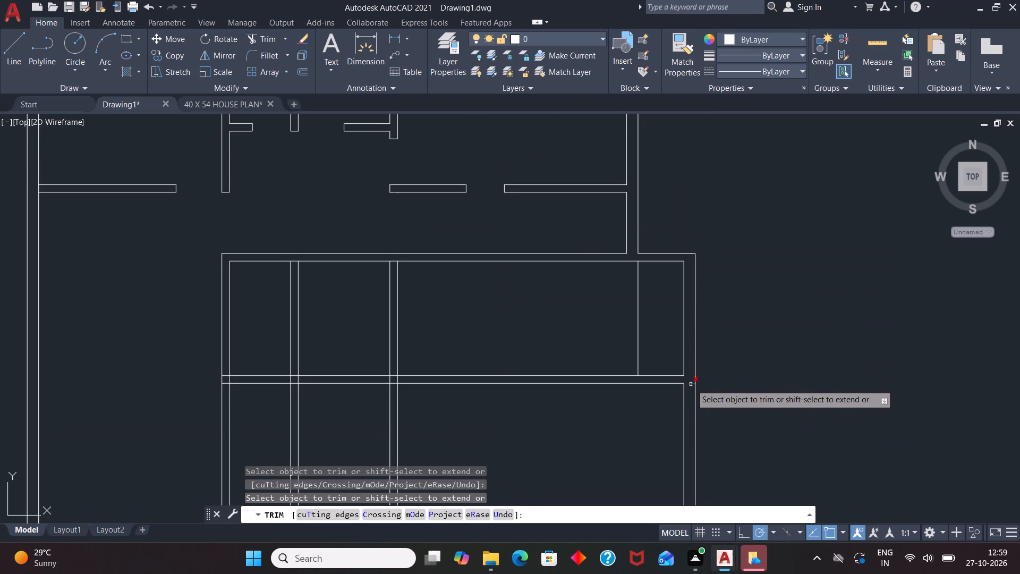
left_click(691, 384)
Trim away the two vertical partitions inside the long room, including the right one's stubs within the lower wall.
scroll(744, 328, "down", 1)
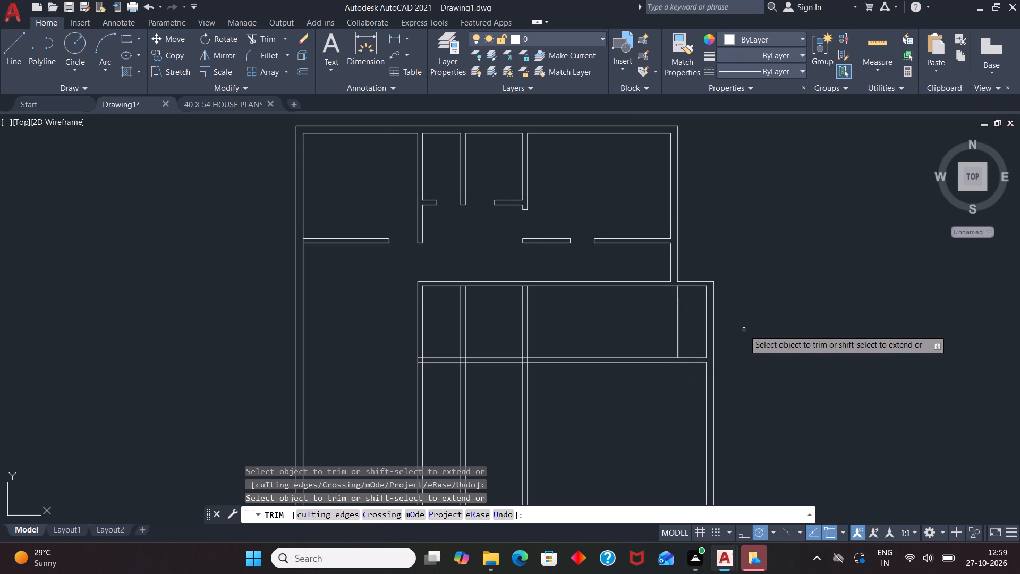
scroll(655, 272, "down", 1)
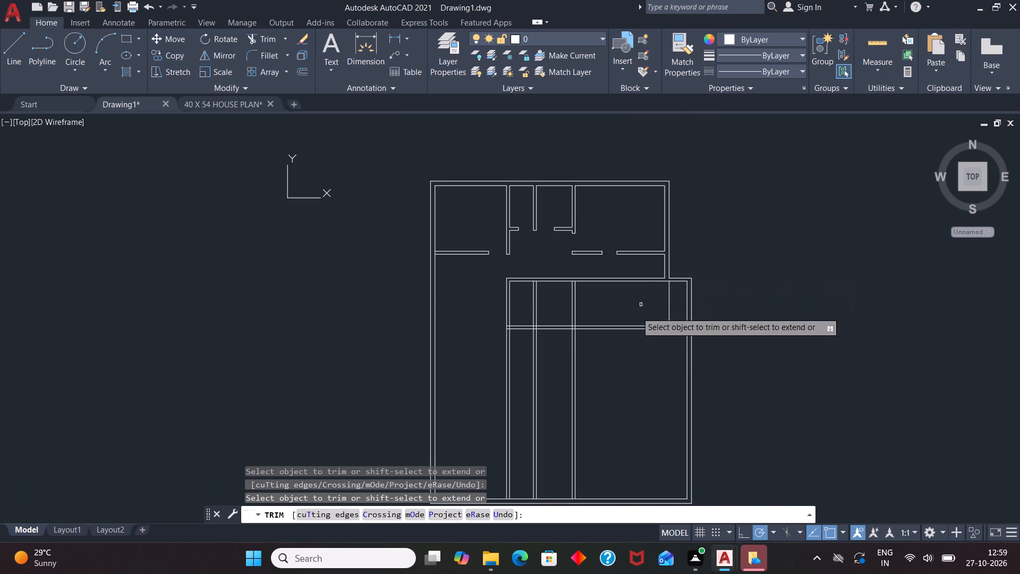
scroll(592, 298, "up", 2)
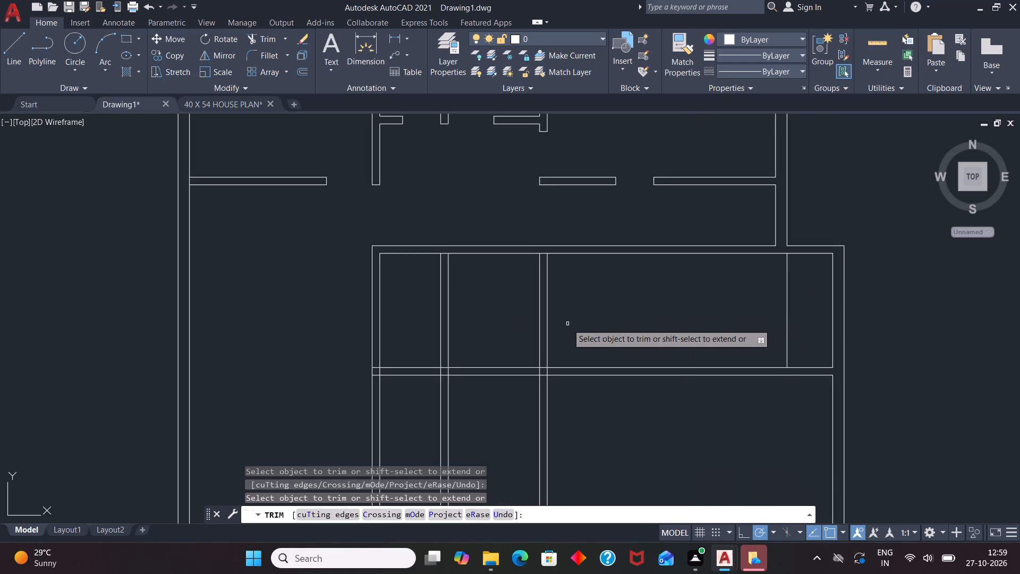
left_click_drag(566, 322, 428, 308)
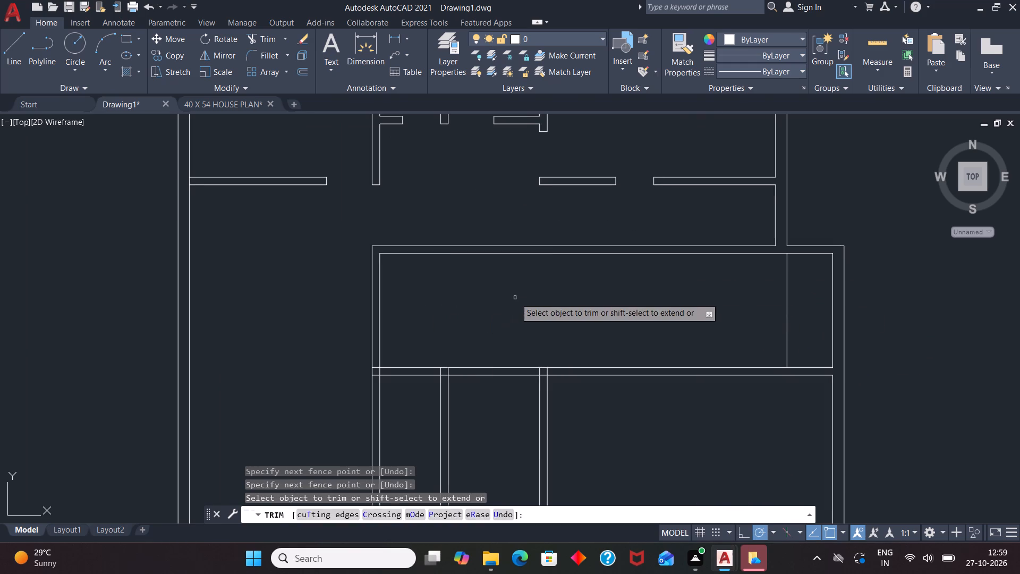
scroll(516, 298, "down", 1)
scroll(427, 360, "up", 1)
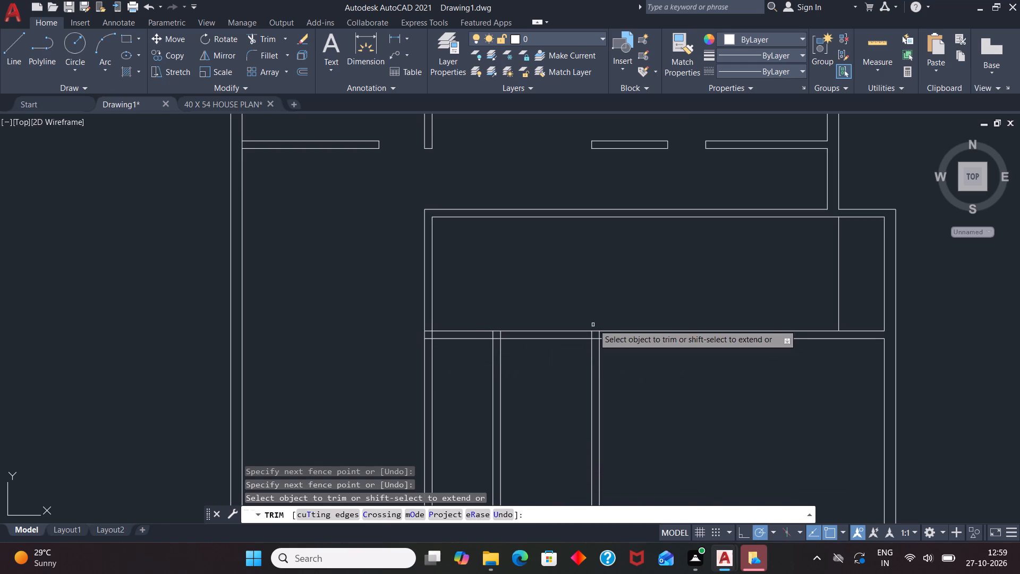
scroll(593, 324, "up", 2)
left_click_drag(611, 349, 563, 347)
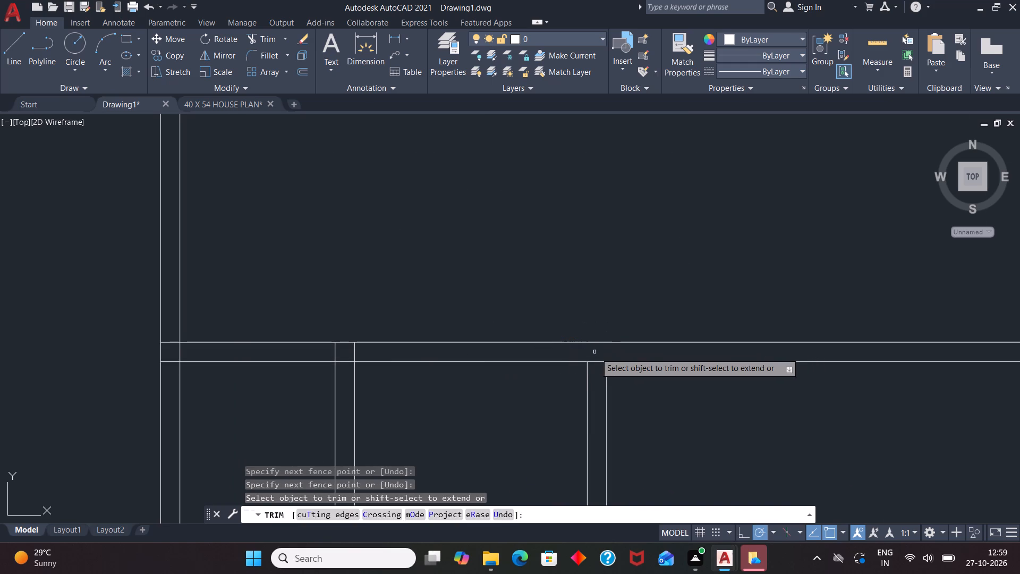
left_click(596, 360)
Trim away the three vertical partitions between the long room's lower wall and the bottom exterior wall.
scroll(662, 259, "down", 4)
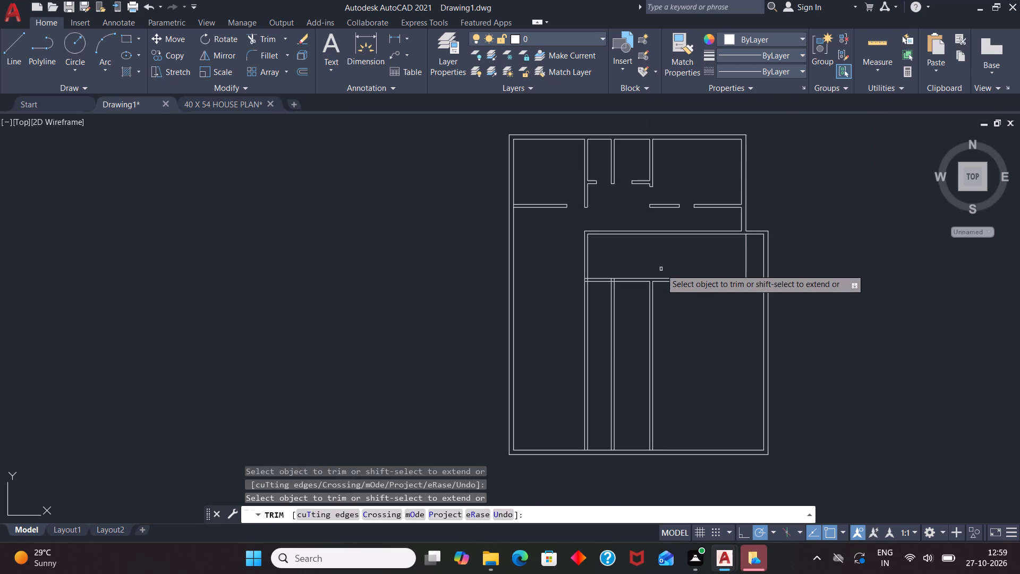
left_click_drag(664, 336, 562, 342)
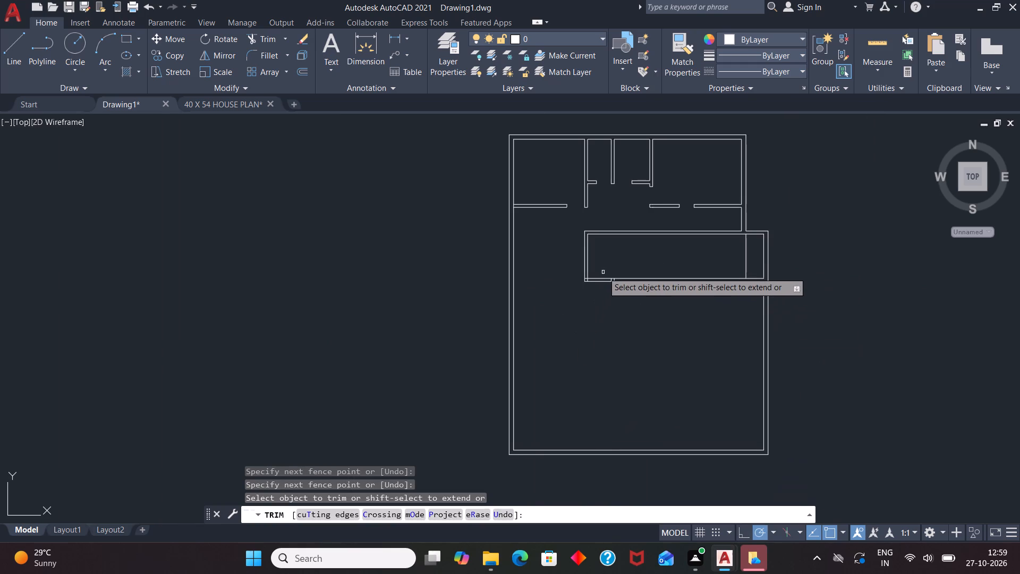
Trim the leftover partition stubs in the long room's lower wall and the crossing lines at its lower left corner.
scroll(636, 284, "up", 4)
left_click_drag(527, 264, 516, 264)
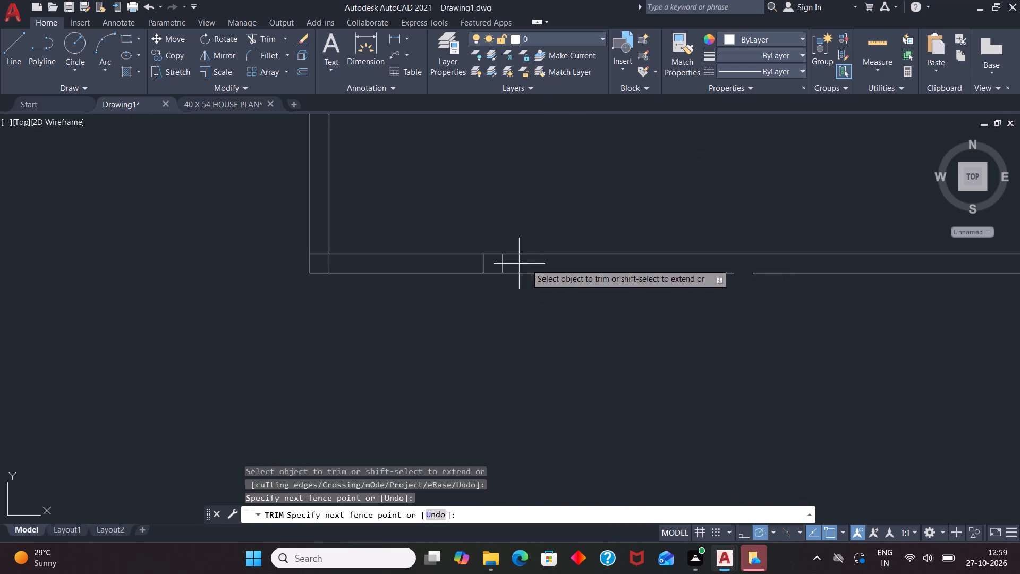
left_click_drag(516, 264, 470, 264)
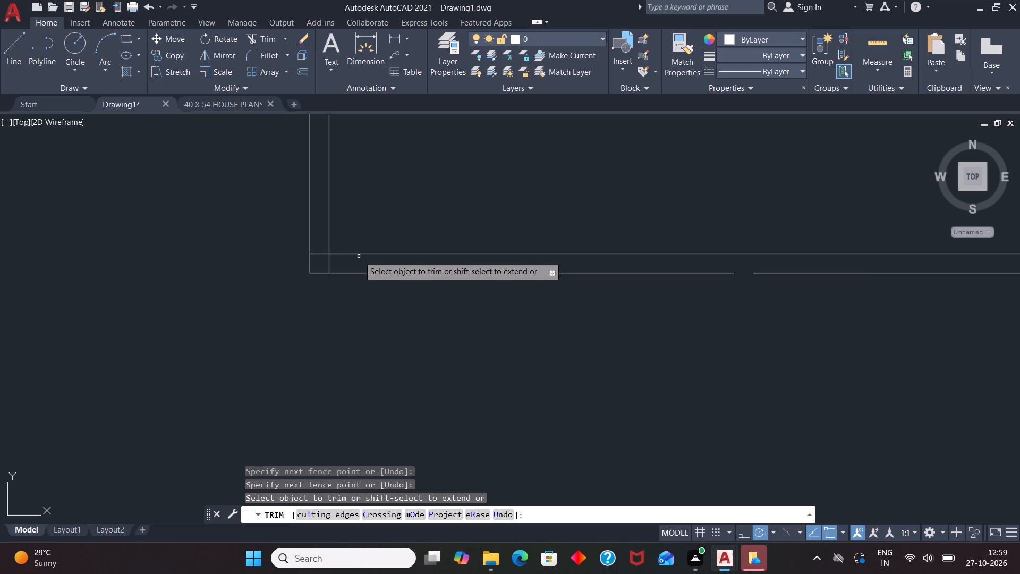
left_click(329, 265)
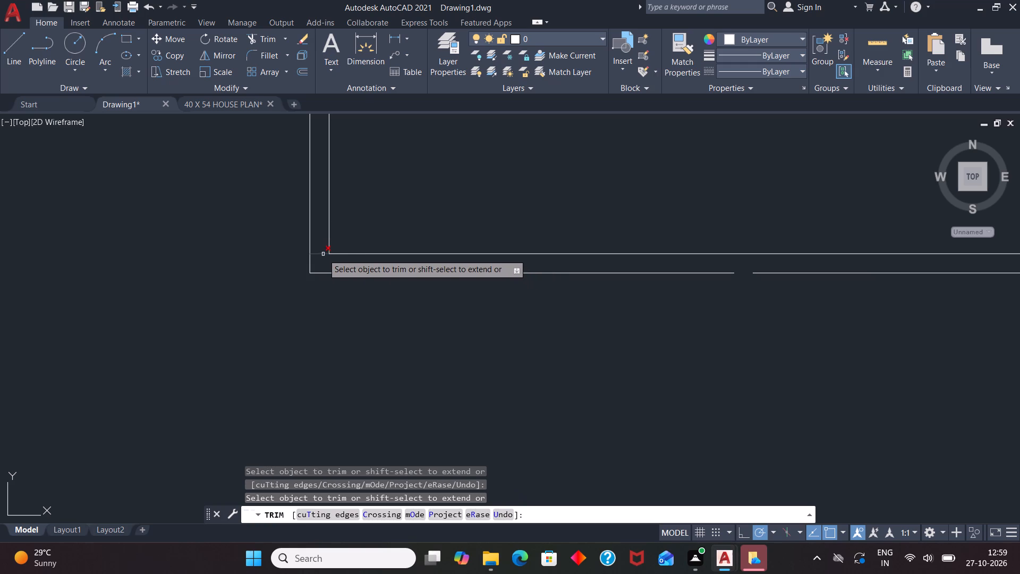
left_click(323, 254)
scroll(492, 303, "down", 3)
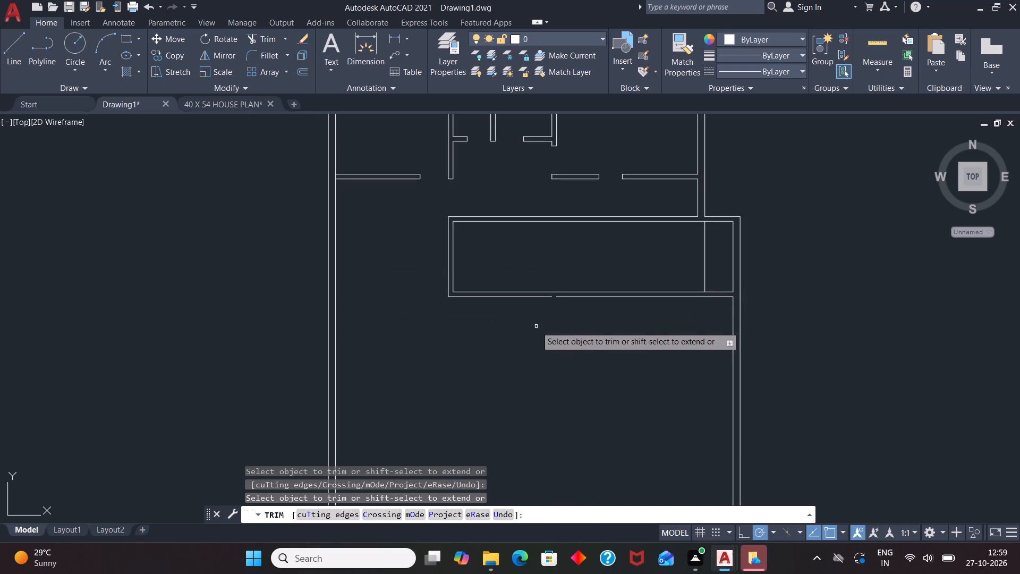
key("Escape")
Join the two collinear segments of the long room's lower outer wall line into one line.
scroll(538, 302, "up", 1)
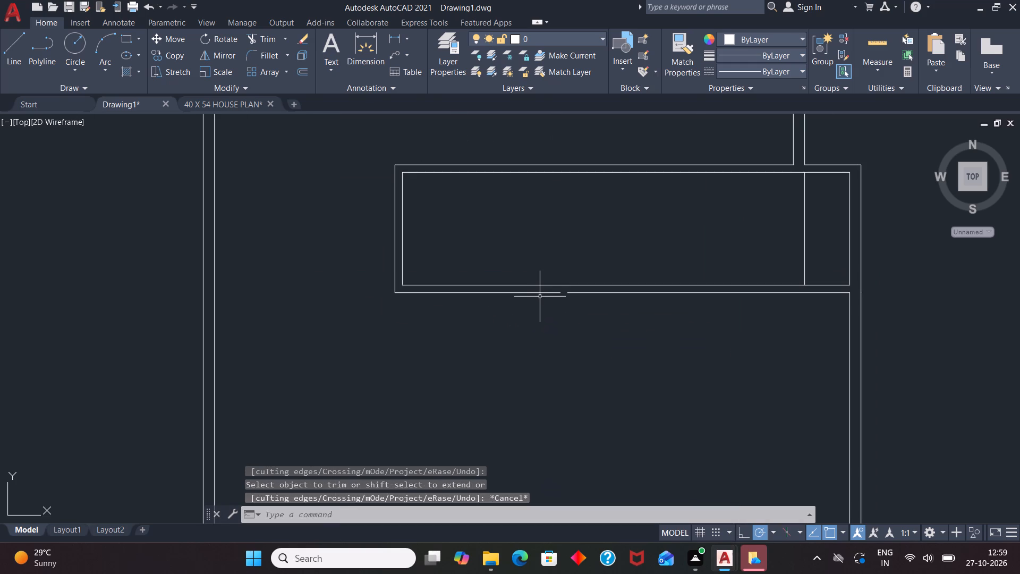
left_click(541, 293)
left_click(580, 292)
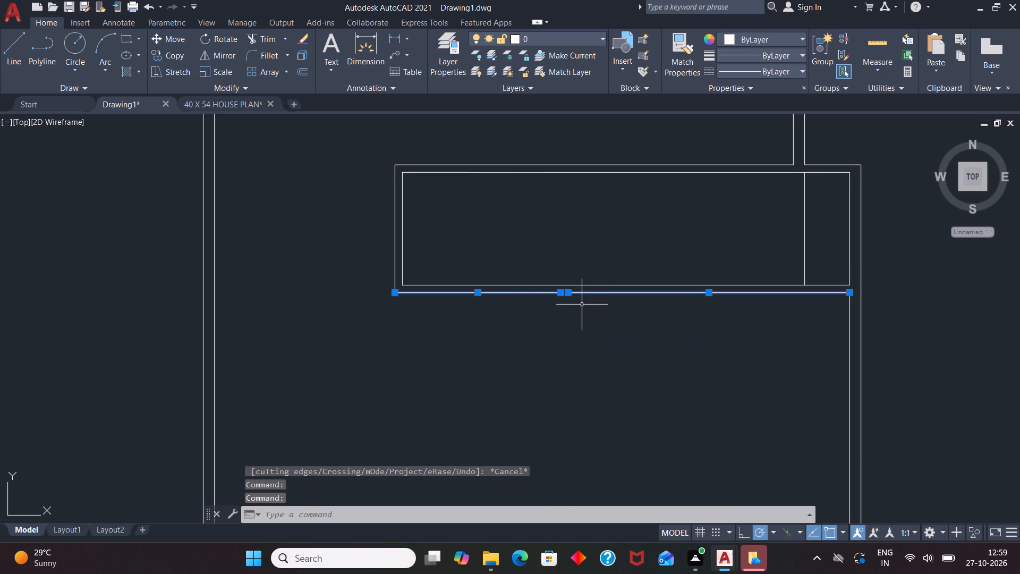
key("j")
key("Return")
Extend both lines of the long room's lower wall to the inner face of the left exterior wall.
scroll(579, 373, "down", 2)
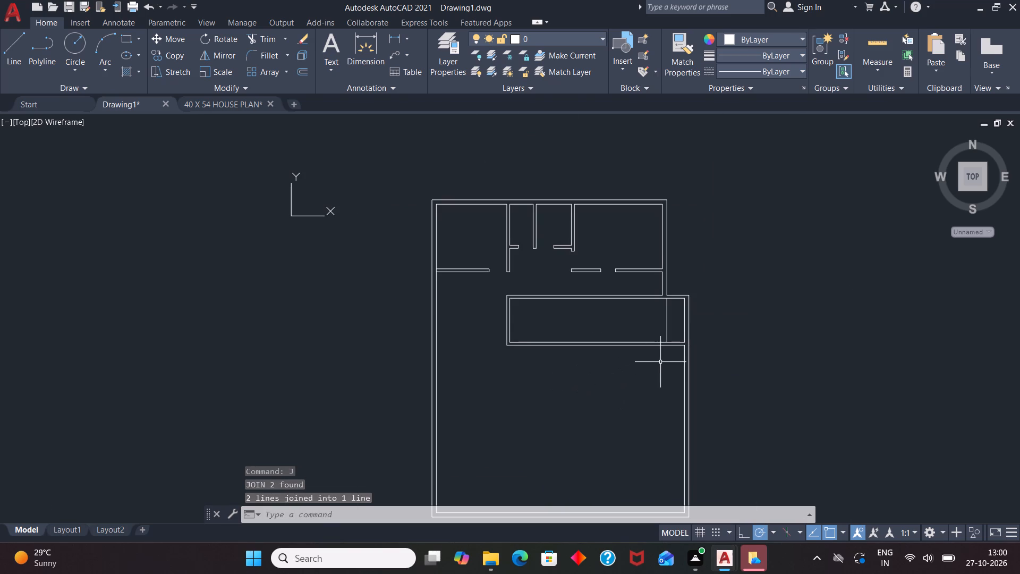
scroll(660, 362, "down", 1)
scroll(599, 420, "up", 1)
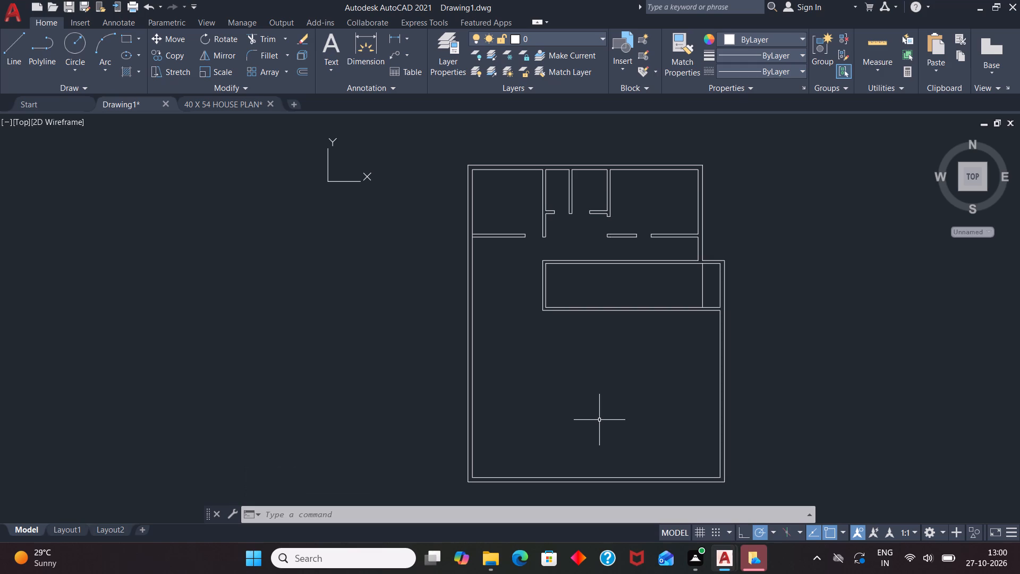
type("EX")
key("Return")
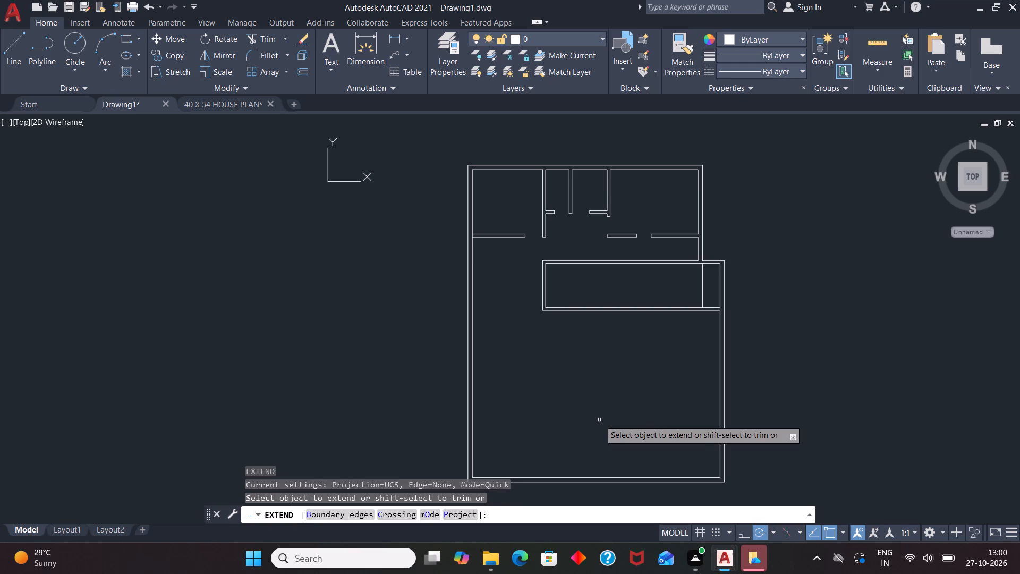
left_click(541, 309)
left_click(546, 306)
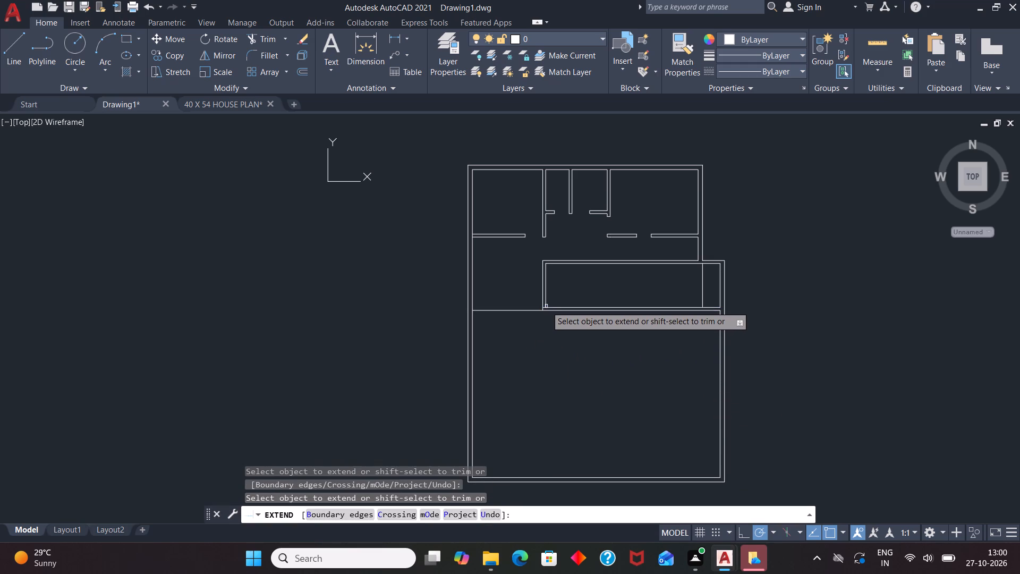
left_click(544, 306)
key("space")
Trim the overlapping line ends where the long room's left wall meets the extended horizontal wall.
type("TR")
key("Return")
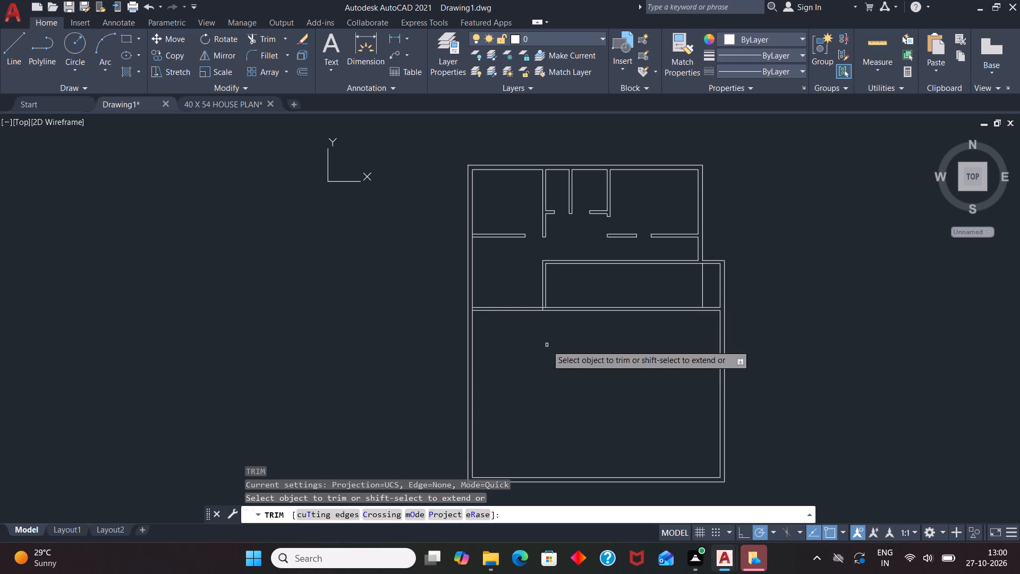
scroll(551, 295, "up", 3)
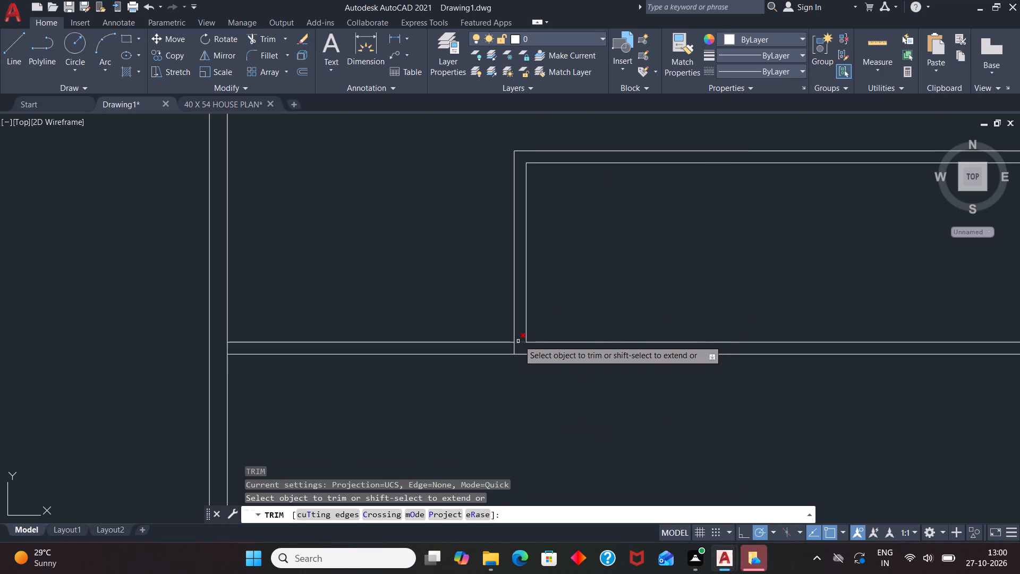
left_click(518, 340)
left_click(516, 345)
left_click(516, 345)
scroll(554, 305, "down", 2)
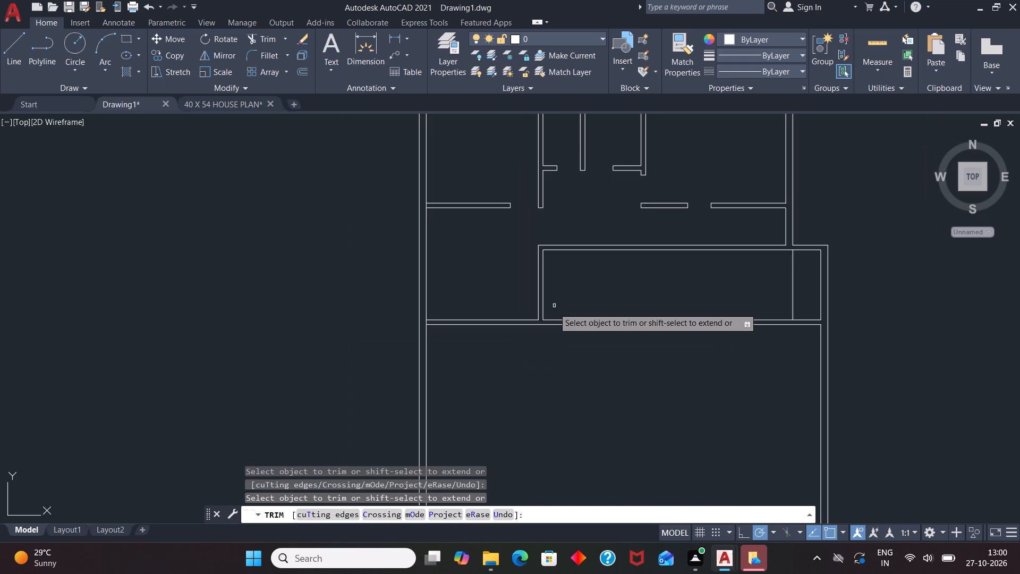
scroll(646, 285, "down", 2)
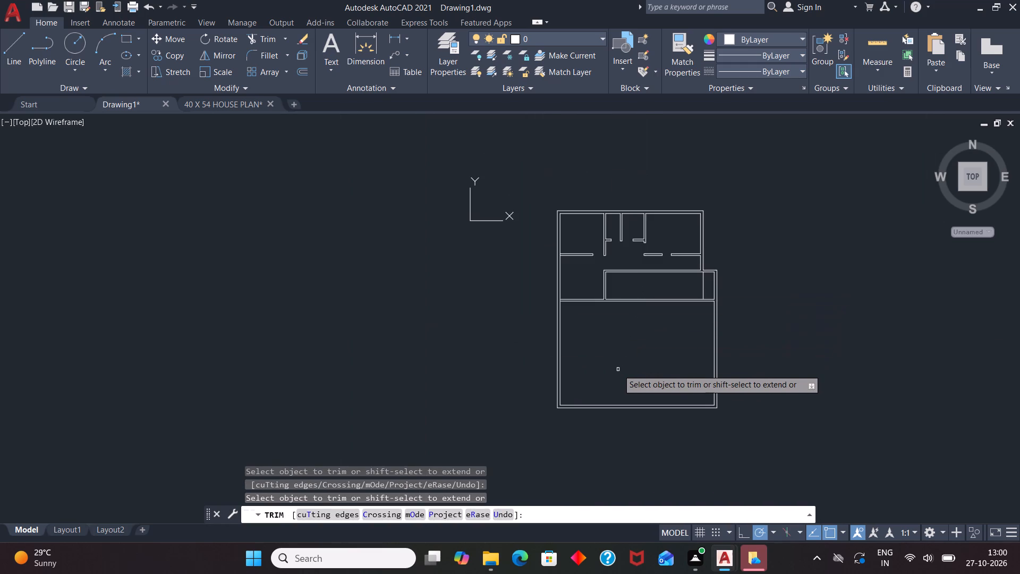
key("space")
Draw the new room's 10'6" wide by 10' deep outline in the empty lower area, from the left exterior wall's junction with the horizontal wall.
scroll(644, 316, "up", 2)
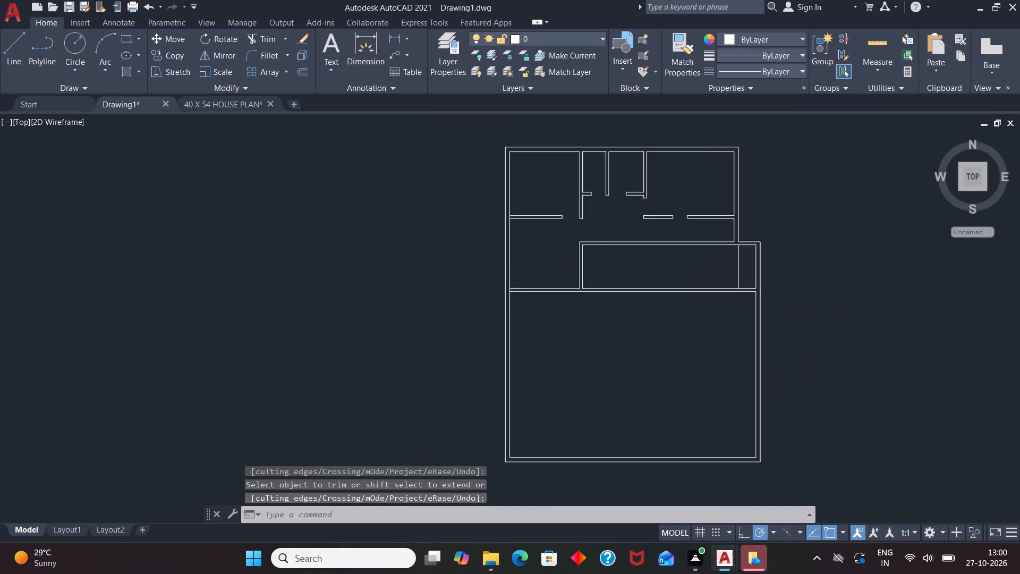
scroll(605, 267, "down", 1)
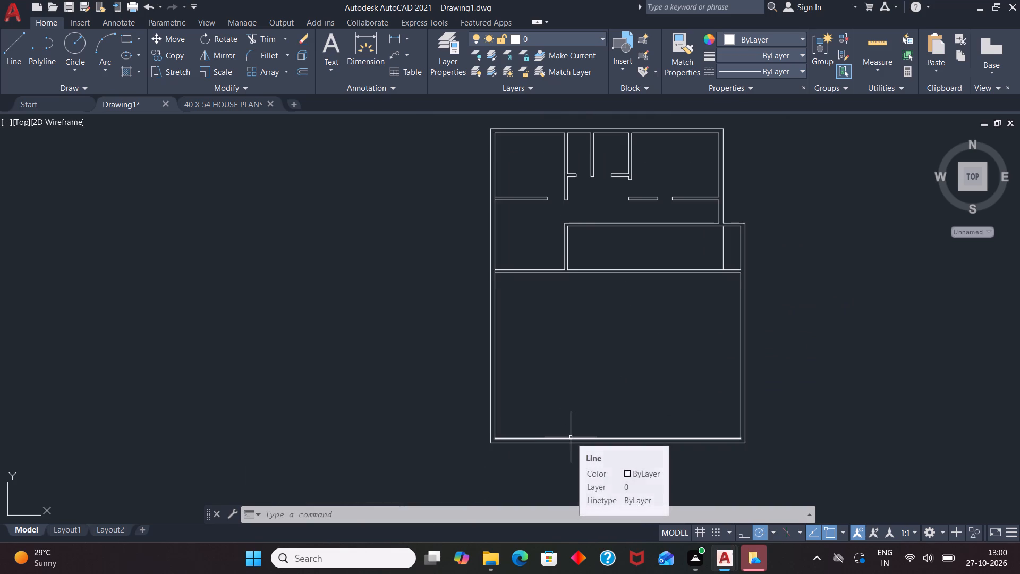
key("l")
key("Return")
type("TK")
key("Return")
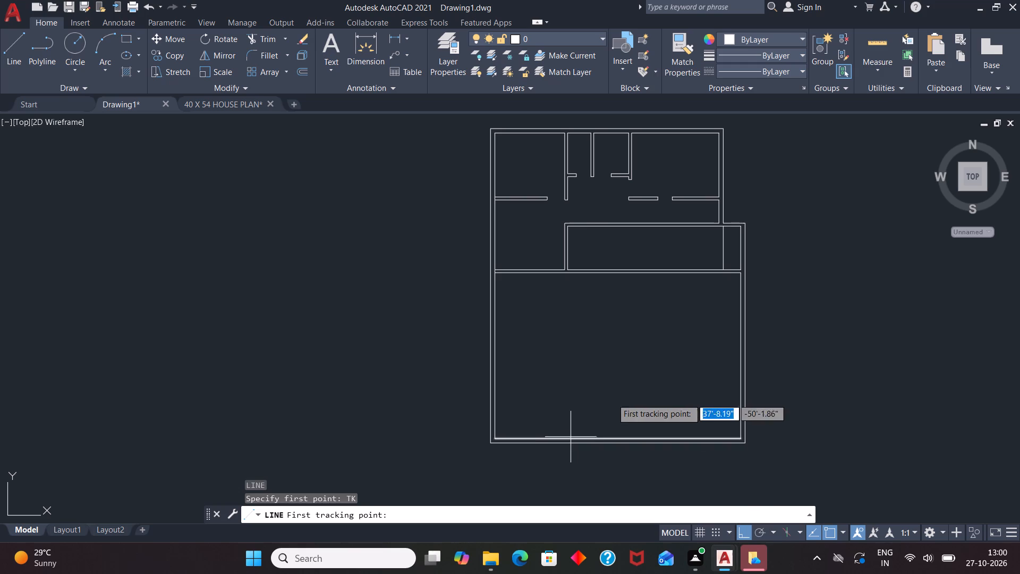
scroll(496, 275, "up", 3)
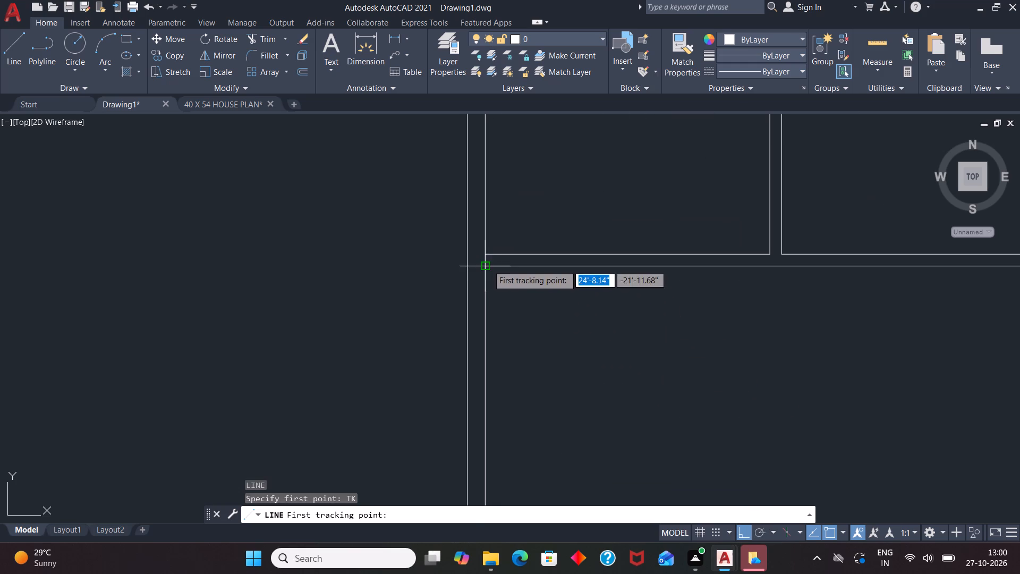
left_click(488, 265)
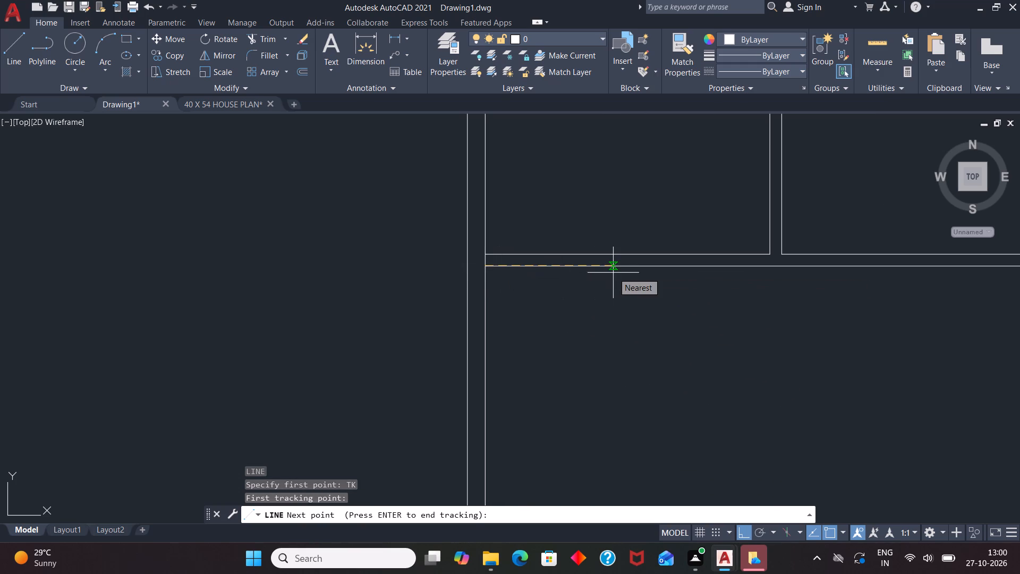
type("10'6\"")
key("Return")
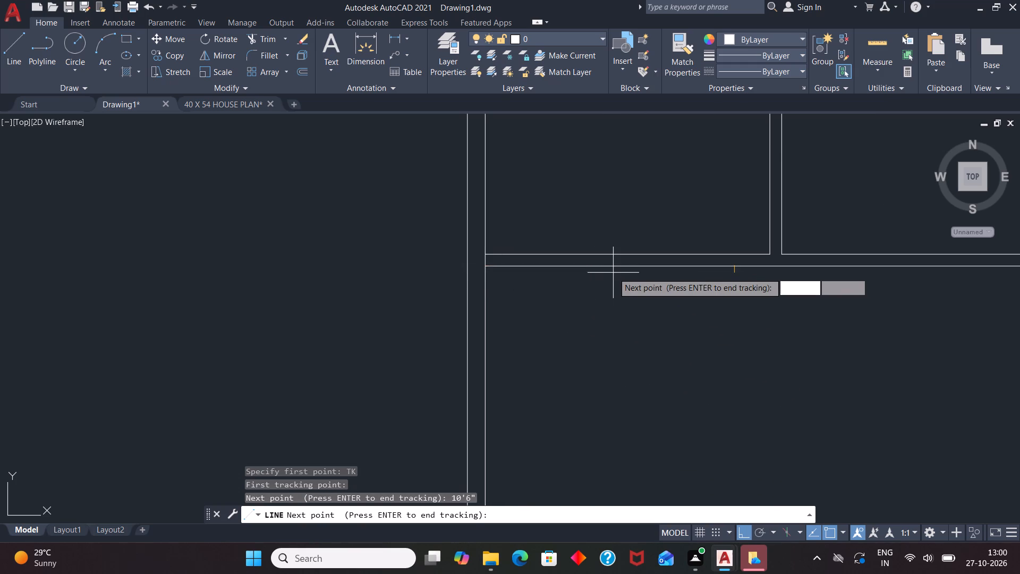
key("Return")
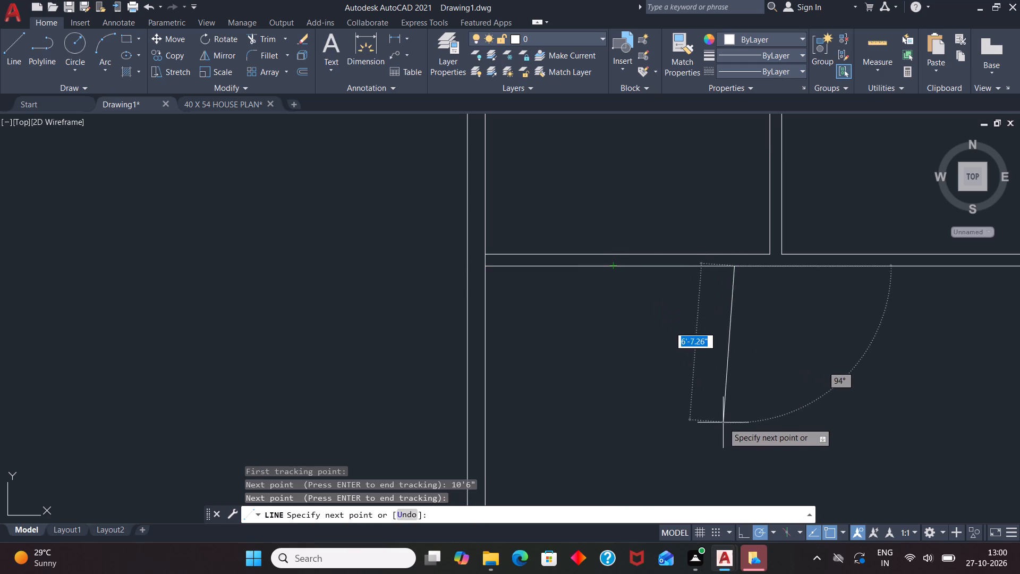
scroll(722, 408, "down", 2)
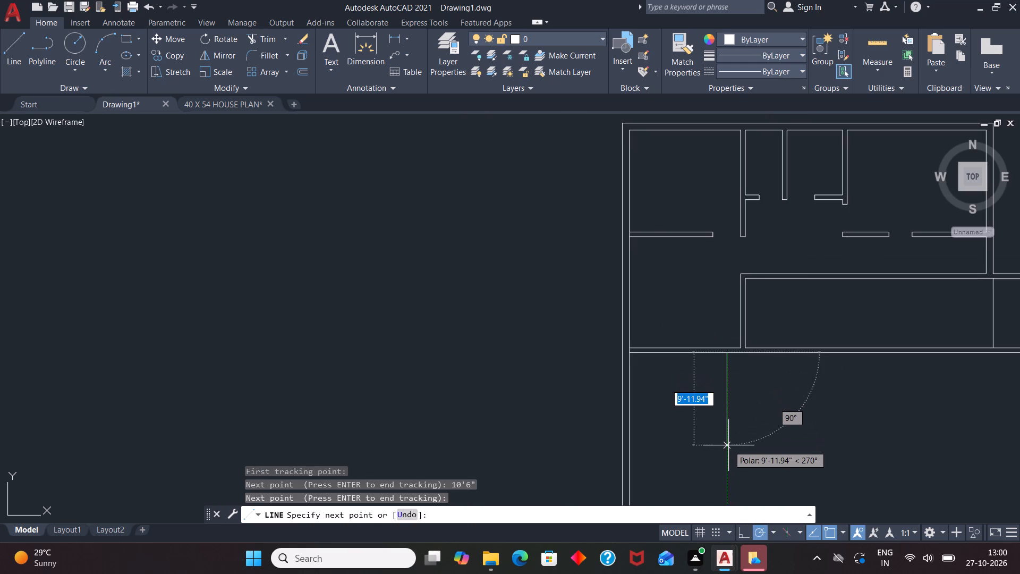
type("10'")
key("Return")
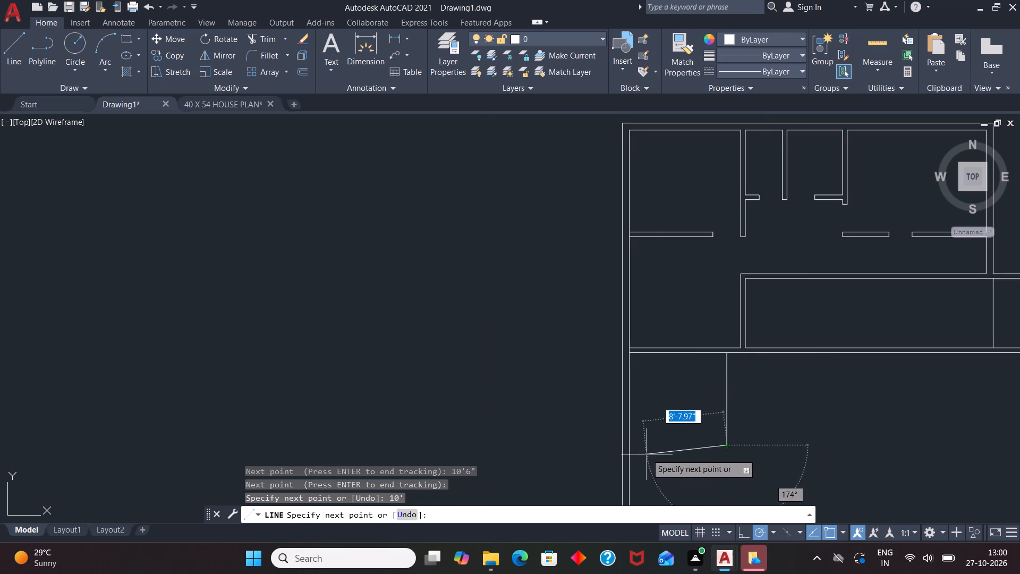
left_click(630, 448)
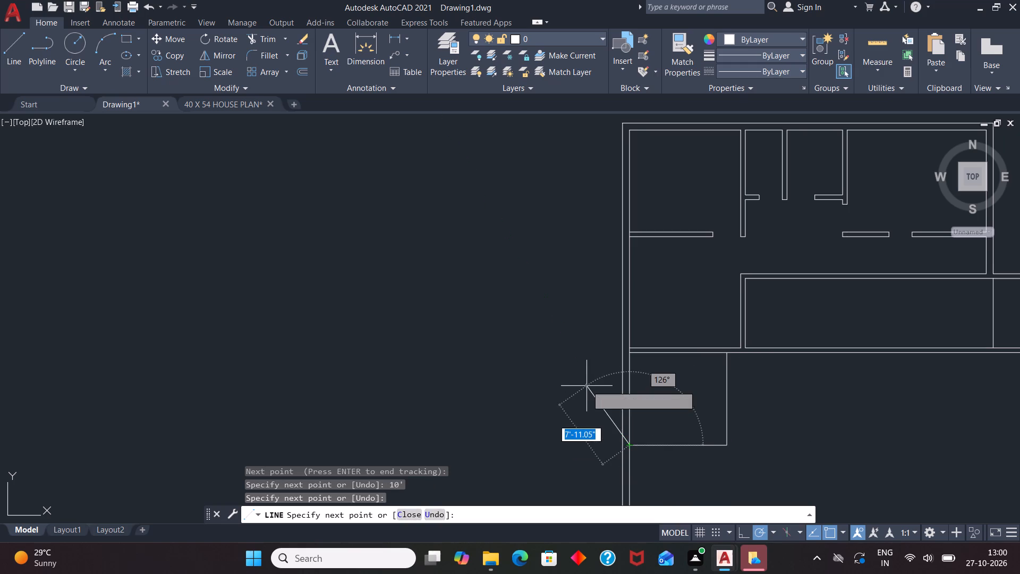
key("Escape")
Offset the new room's lower and right lines 6" outward to form its partition walls.
scroll(591, 306, "down", 2)
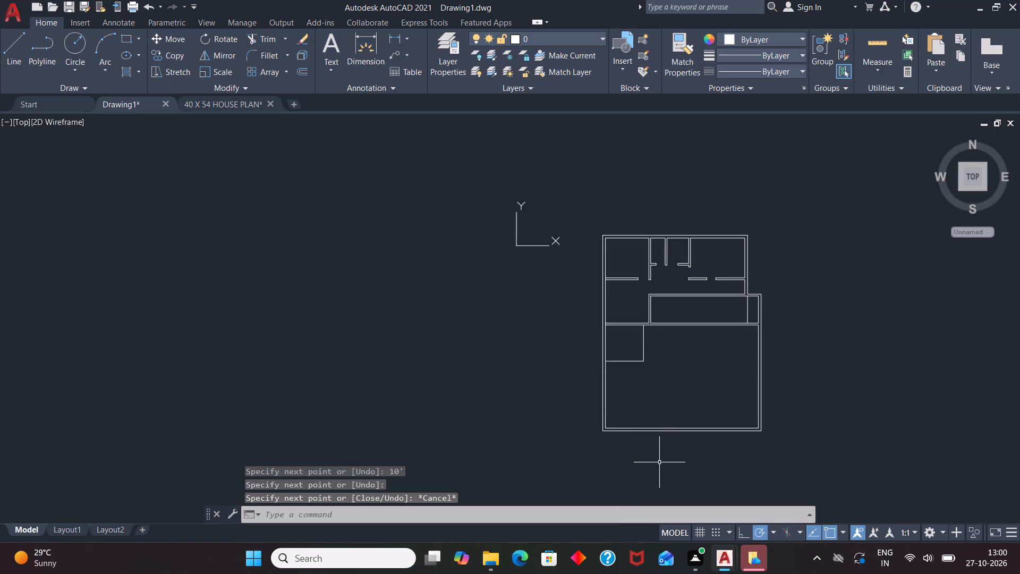
key("o")
key("Return")
key("6")
key("Return")
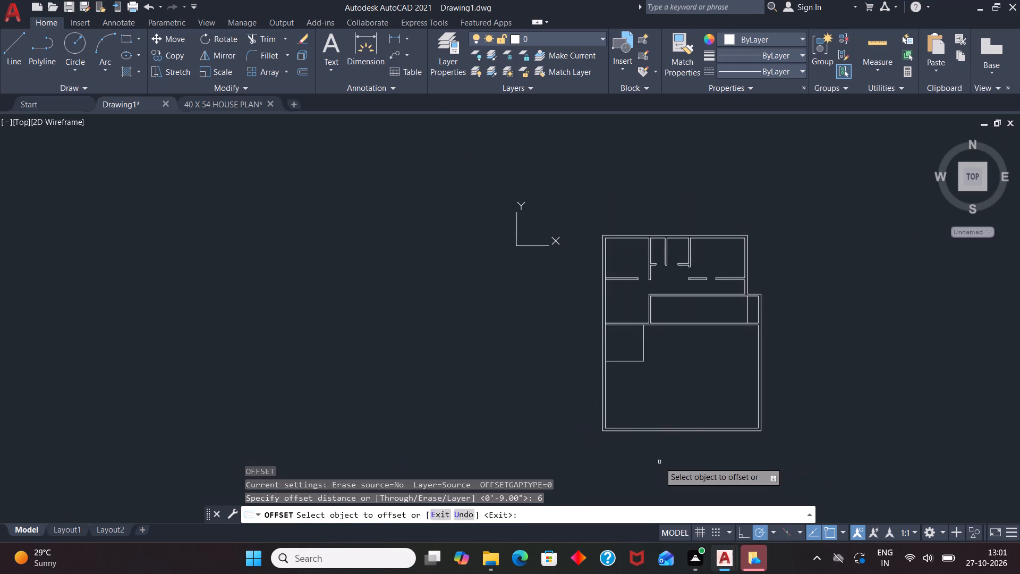
scroll(660, 354, "up", 2)
left_click(605, 373)
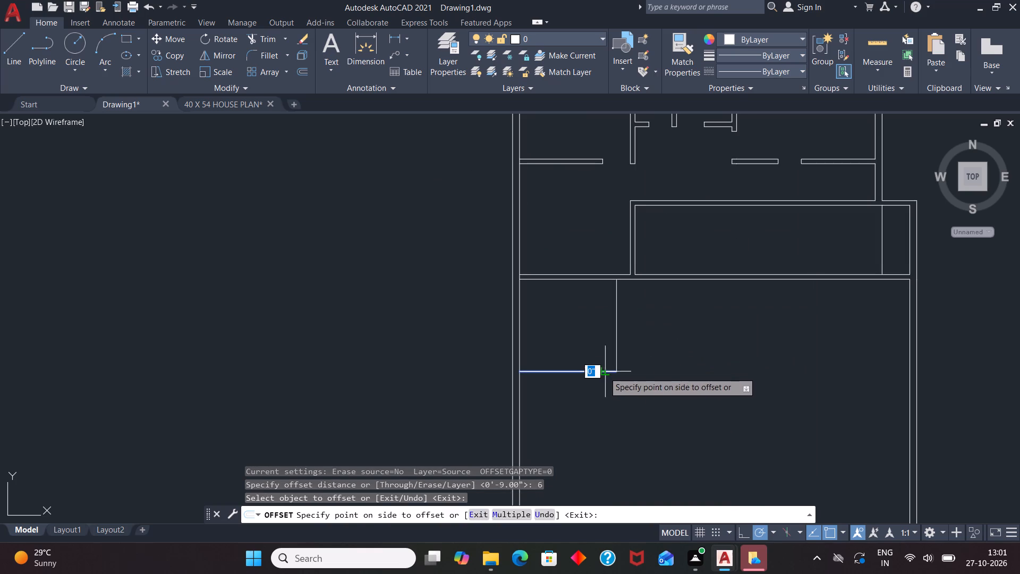
left_click(605, 383)
left_click(615, 353)
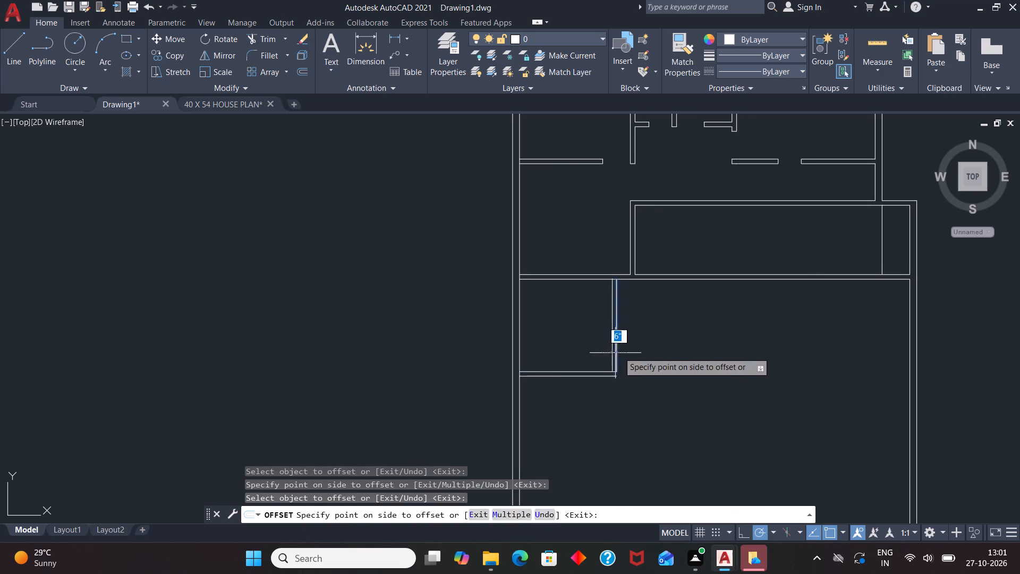
left_click(634, 347)
key("space")
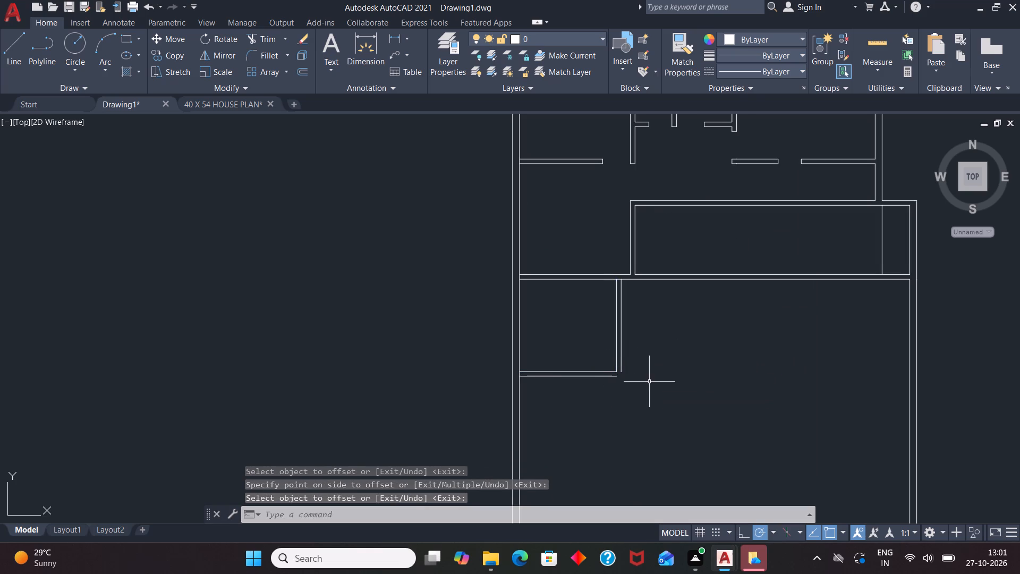
Extend both lines of the new room's right wall to a short line continuing the outer lower wall line past the corner.
scroll(619, 401, "up", 1)
key("l")
key("Return")
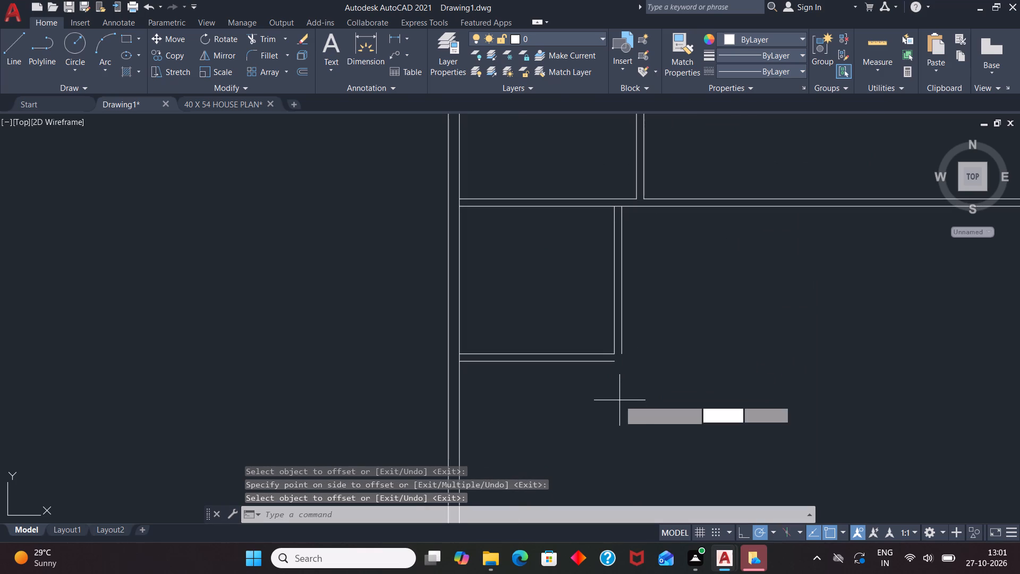
left_click(618, 362)
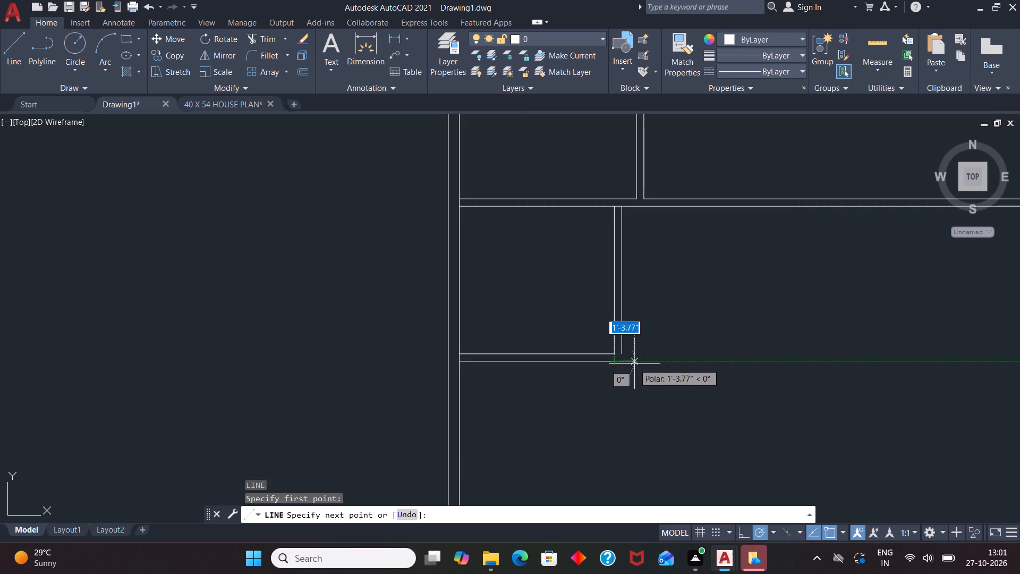
left_click(634, 364)
key("space")
type("EX")
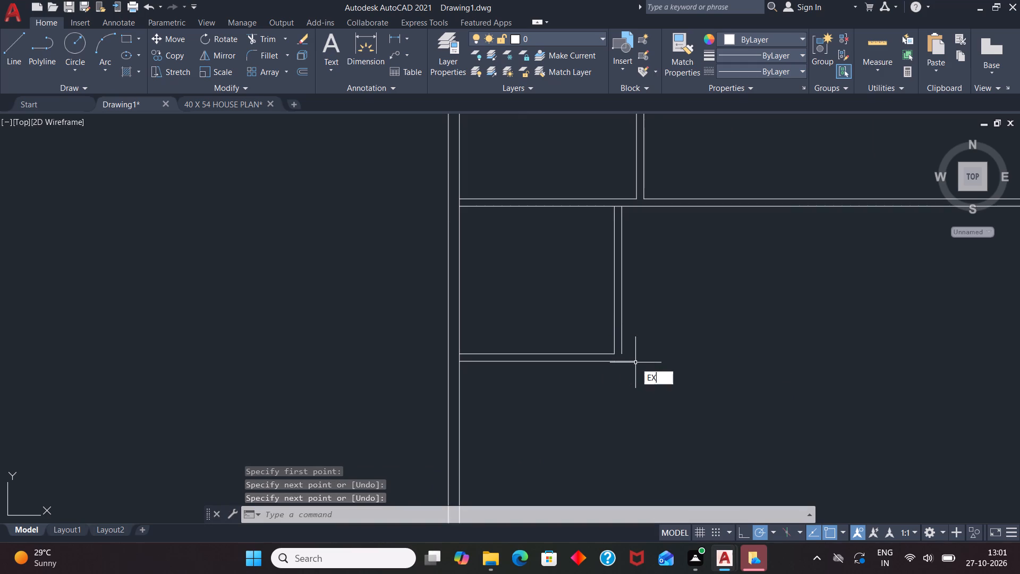
key("Return")
left_click(623, 342)
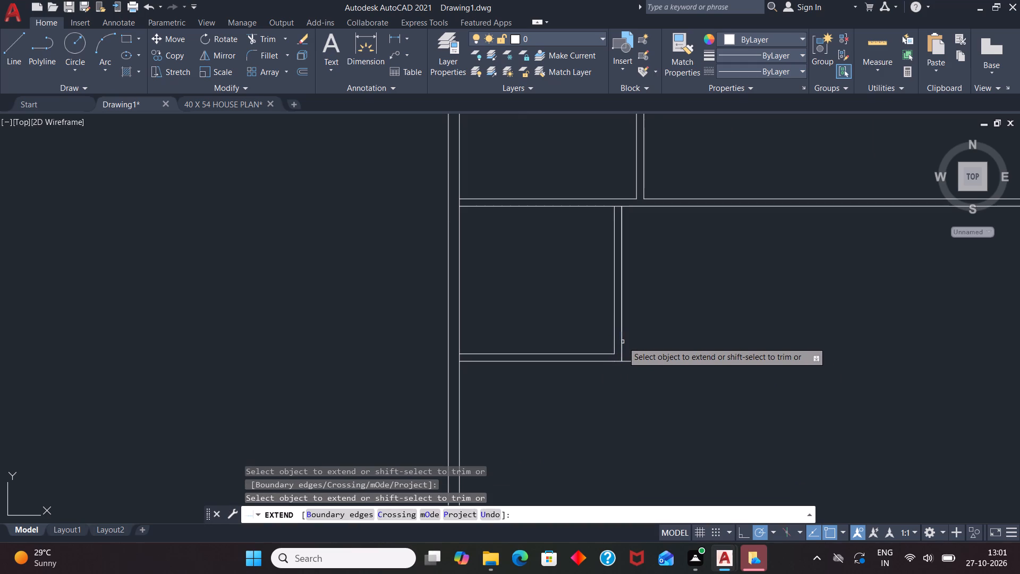
left_click(616, 342)
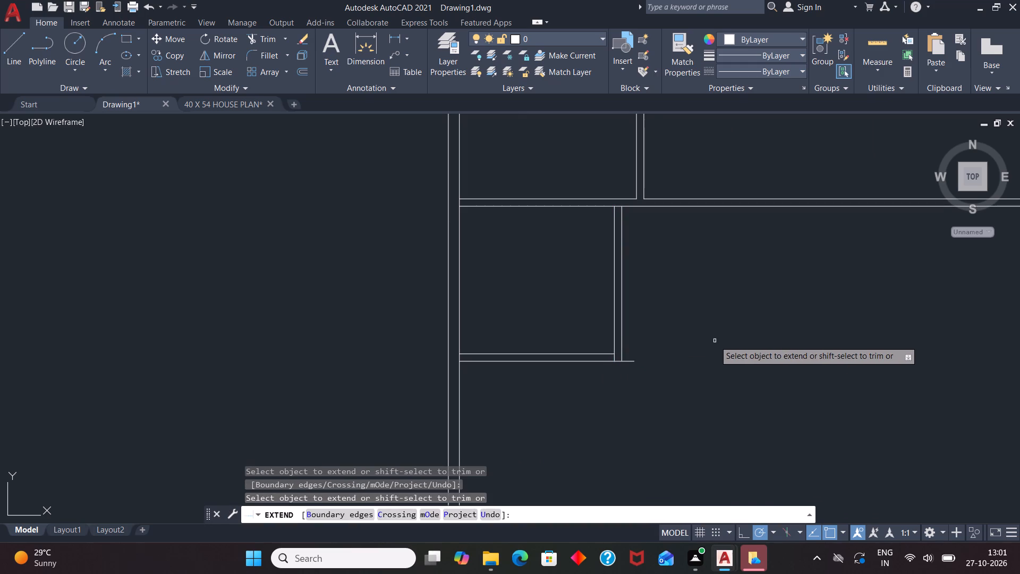
key("space")
Trim the short line's overhang beyond the new room's lower right outer corner.
type("TR")
key("Return")
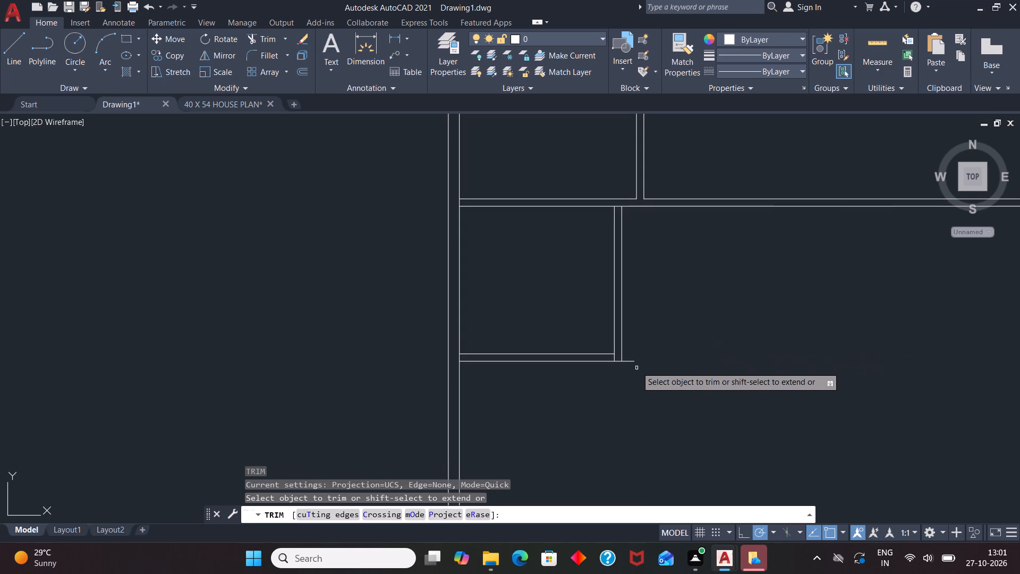
left_click(632, 361)
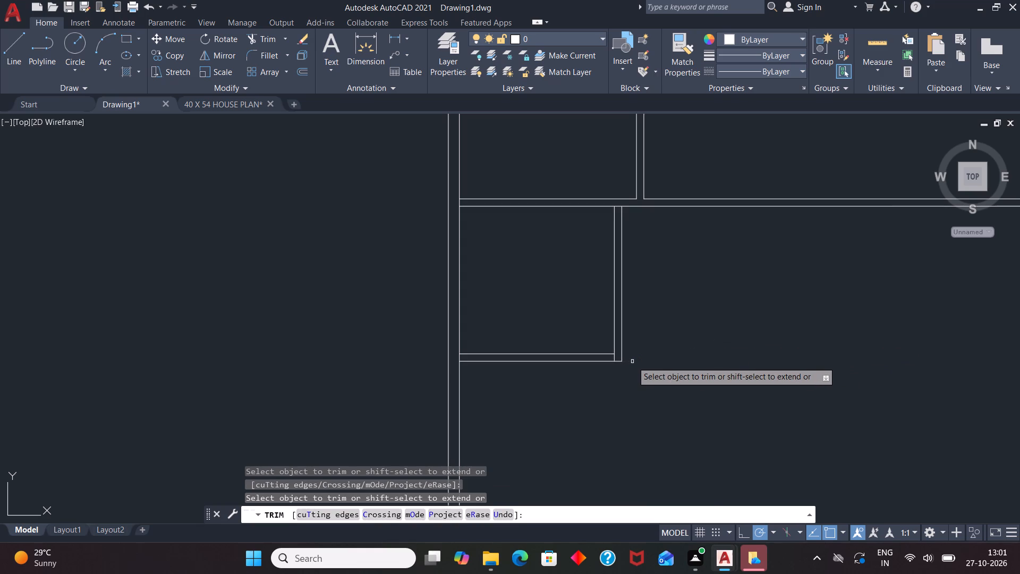
key("Escape")
Draw a jamb line across the new room's lower wall, 3' from its inner lower right corner.
key("l")
key("Return")
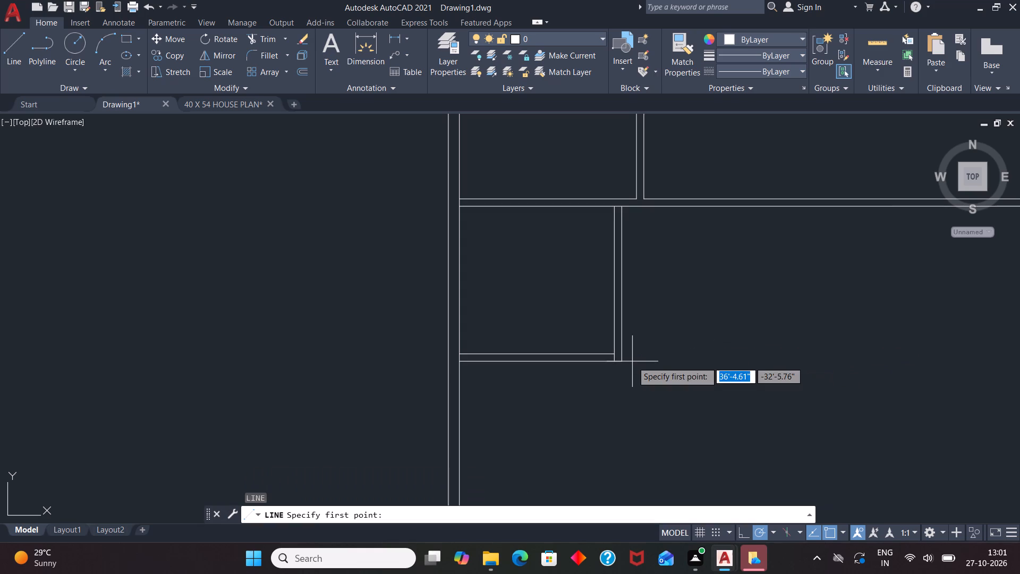
type("TK")
key("Return")
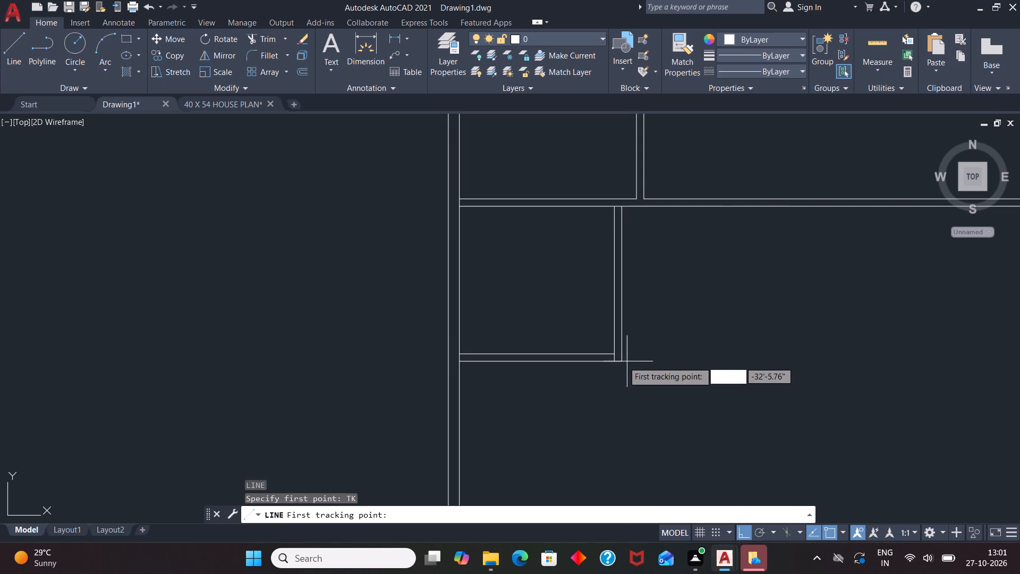
left_click(611, 350)
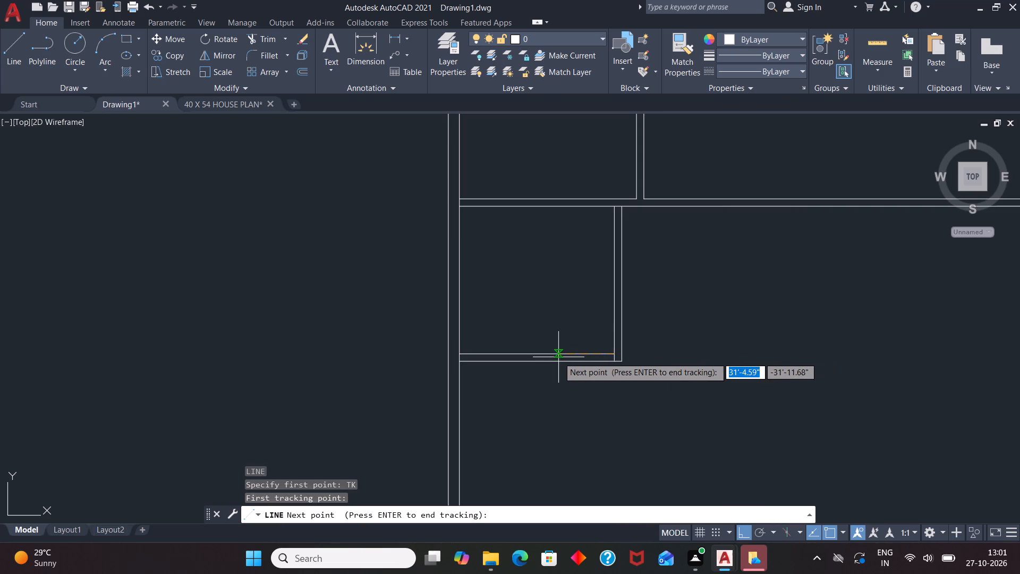
type("3'")
key("Return")
key("Return")
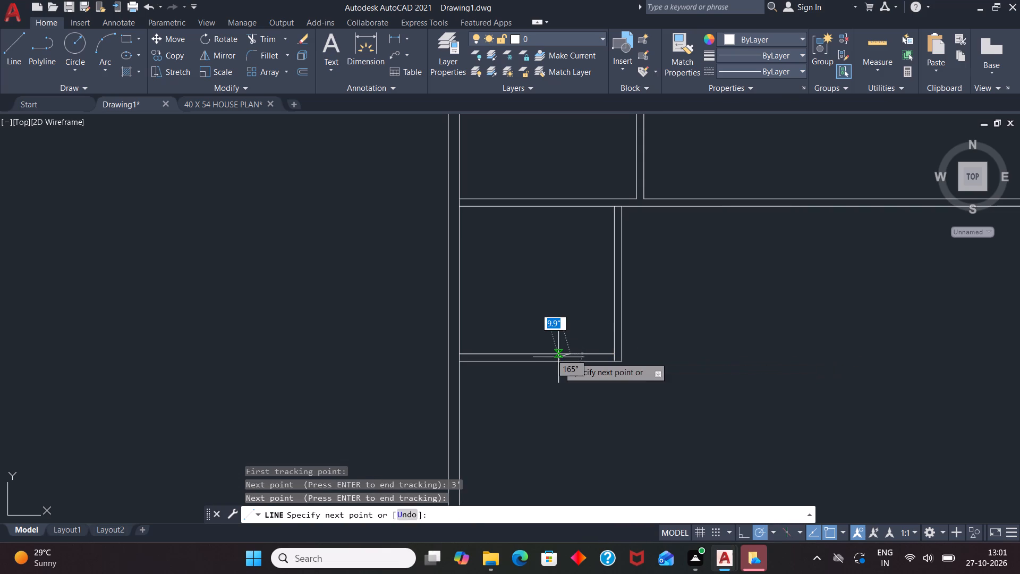
scroll(560, 362, "up", 2)
left_click(584, 360)
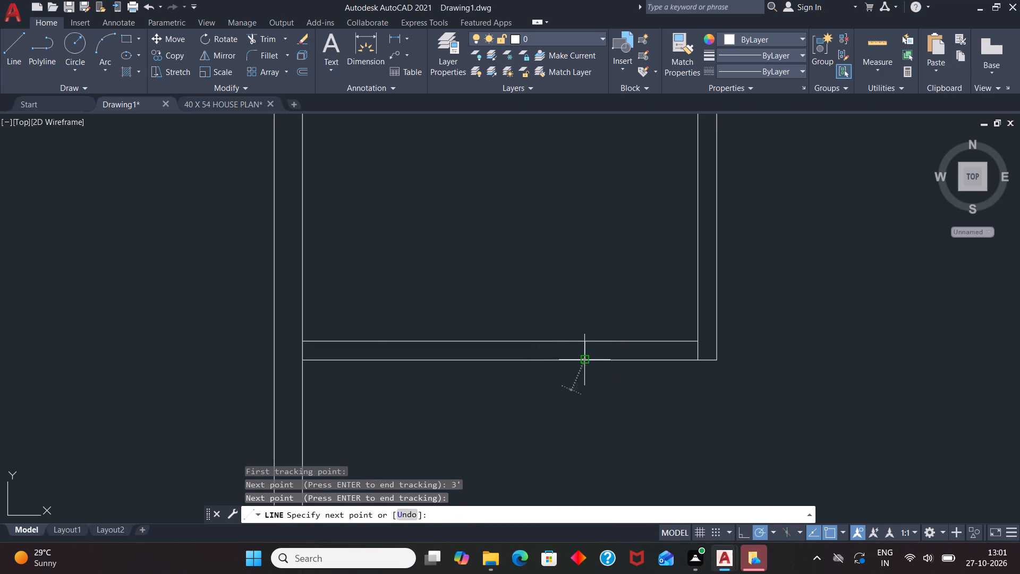
key("space")
Trim both lower wall lines between the jamb and the room's right wall to open the 3' doorway.
type("TR")
key("Return")
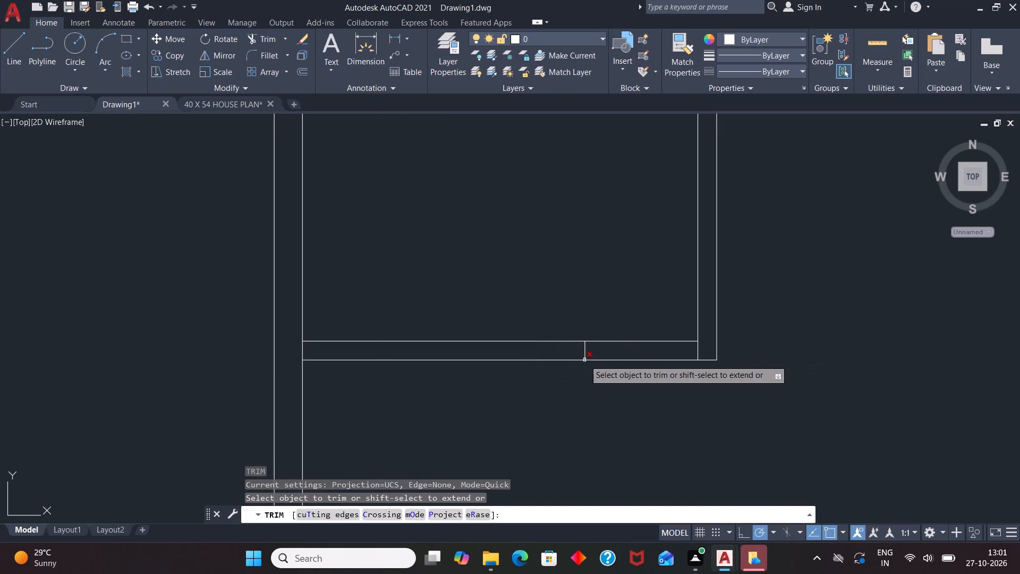
left_click_drag(630, 310, 648, 440)
scroll(631, 354, "down", 1)
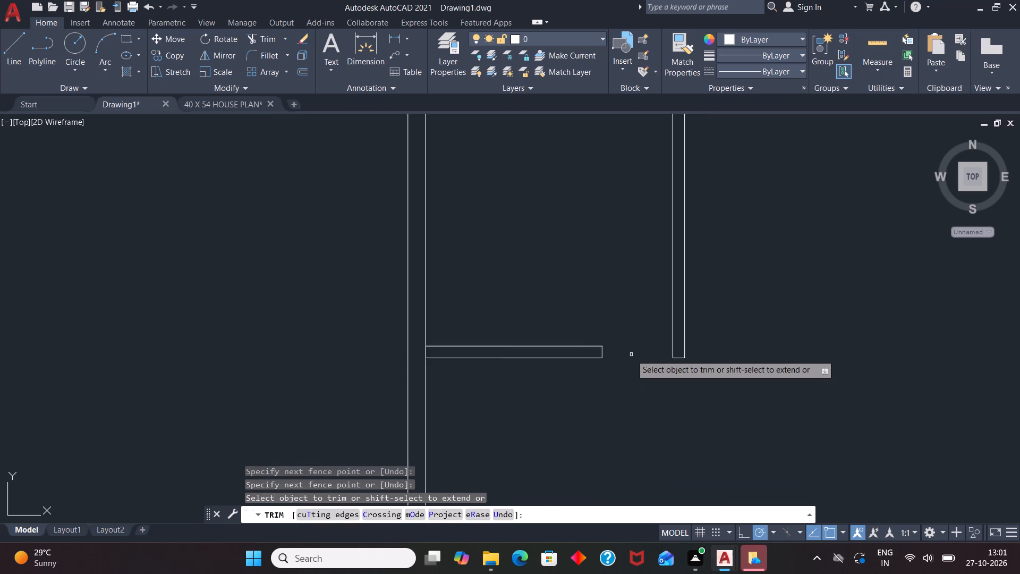
scroll(631, 355, "down", 2)
key("space")
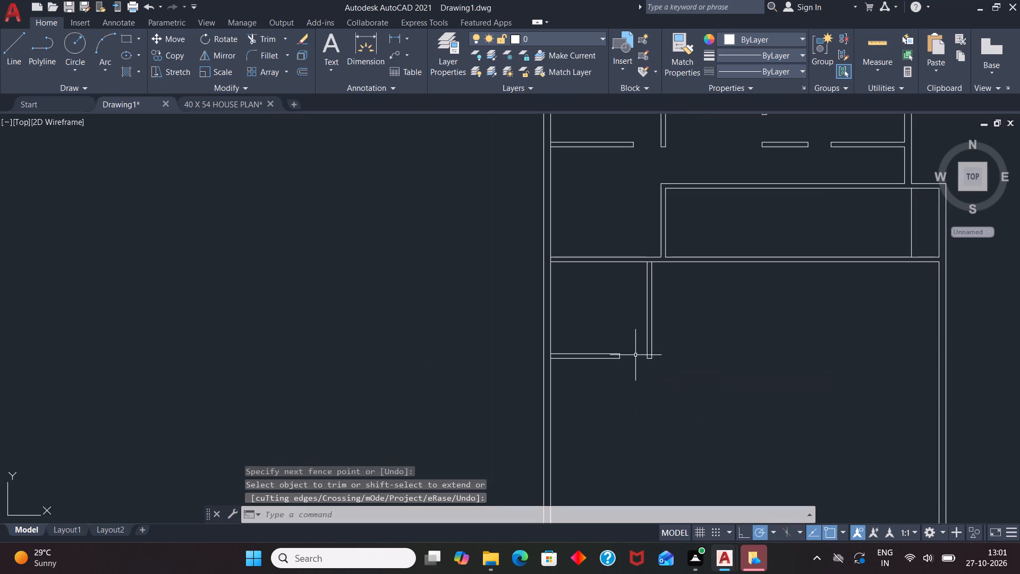
Draw a small room's outline below the doorway wall, 6'6" wide from the left exterior wall and 4'6" deep, returning to that wall.
scroll(635, 353, "down", 2)
scroll(658, 437, "up", 2)
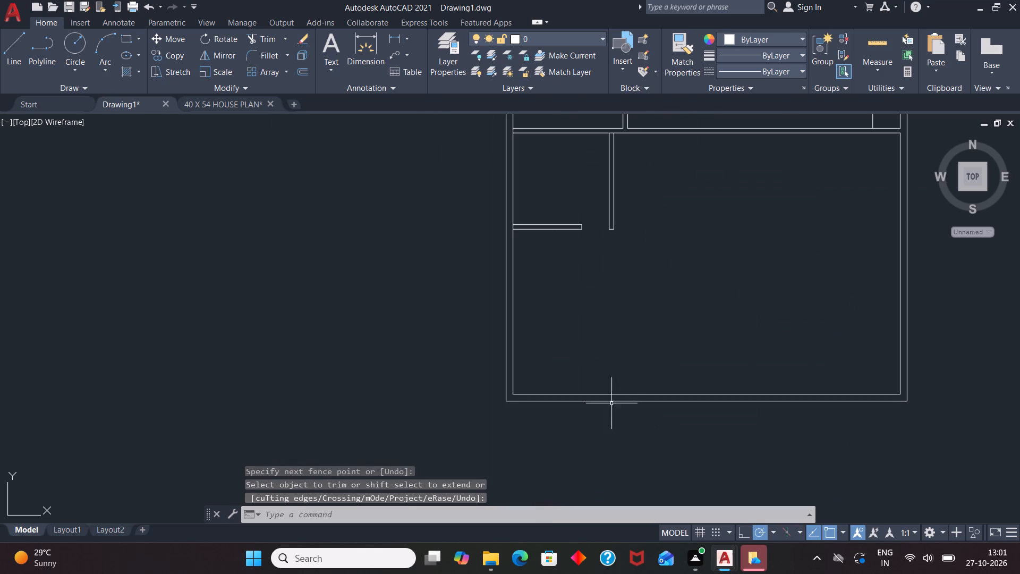
scroll(614, 302, "up", 1)
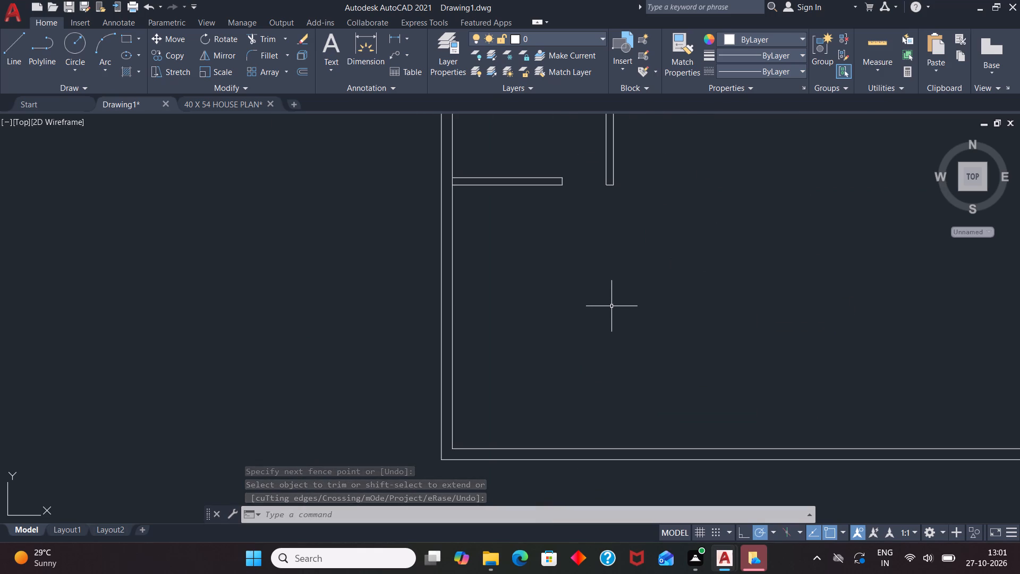
key("l")
key("Return")
type("TK")
key("Return")
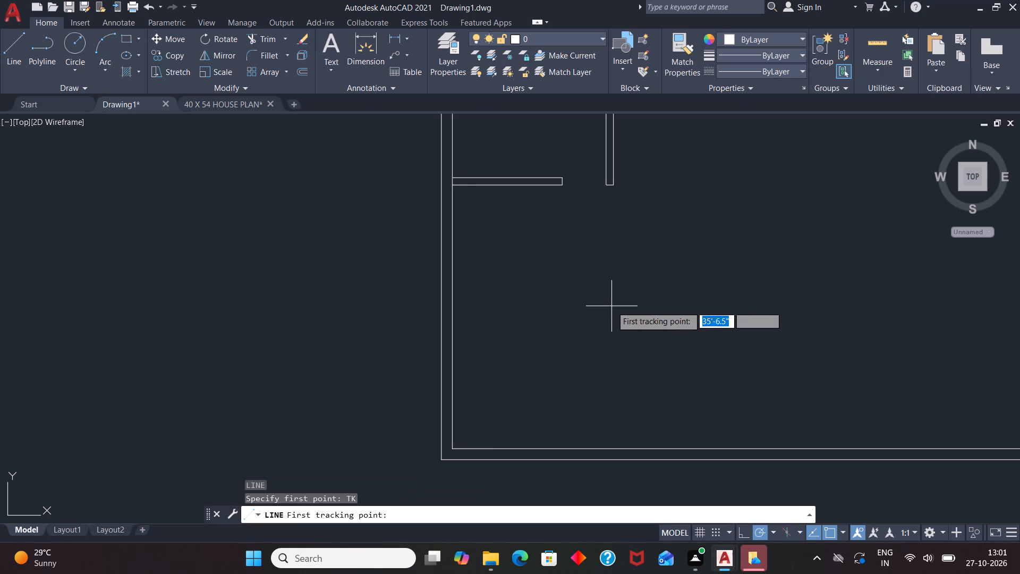
left_click(452, 187)
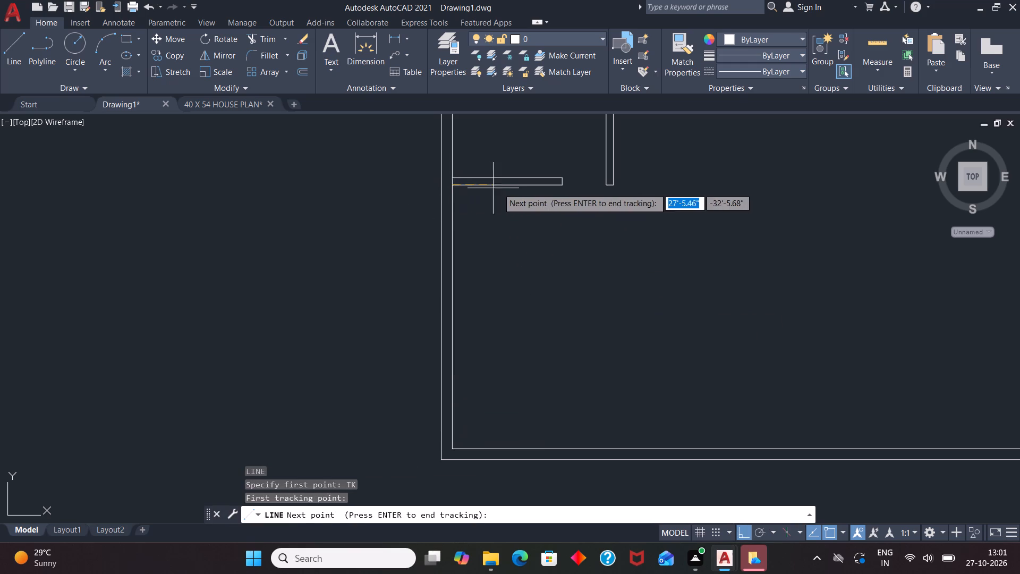
type("6'6\"")
key("Return")
key("Return")
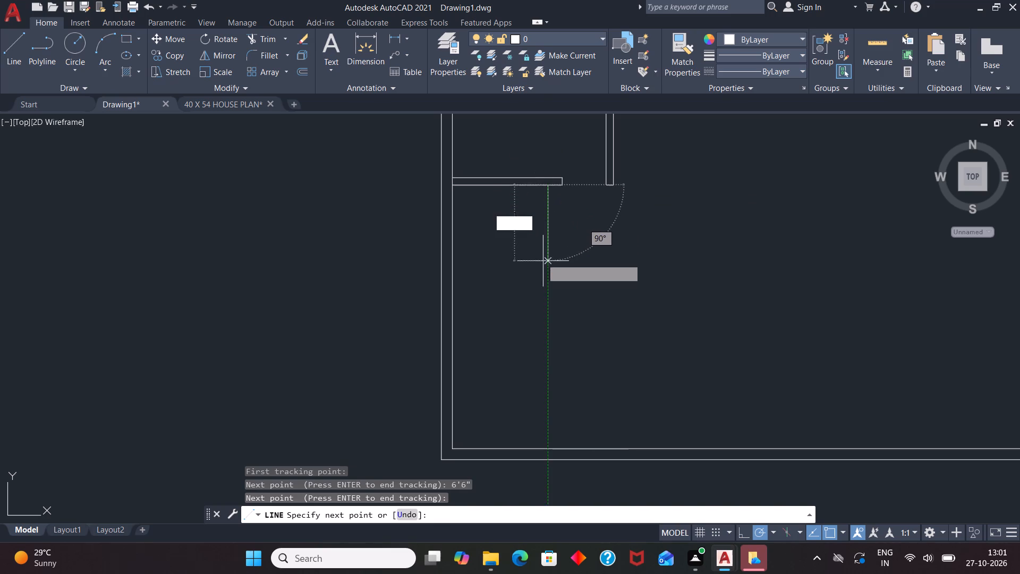
type("4'6\"")
key("Return")
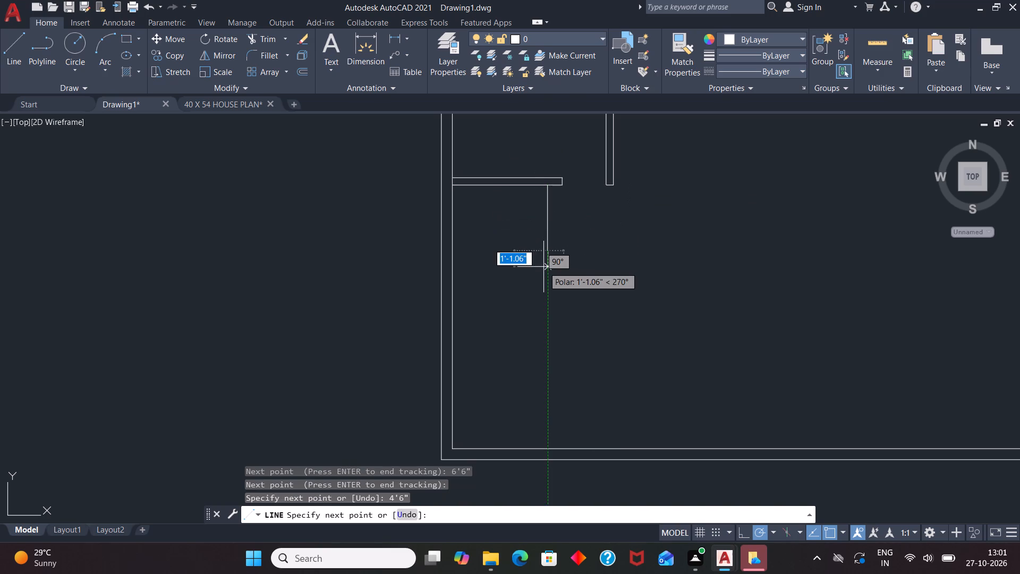
left_click(453, 254)
key("space")
Offset the small room's lower and right lines 6" outward to form its partitions.
type("O")
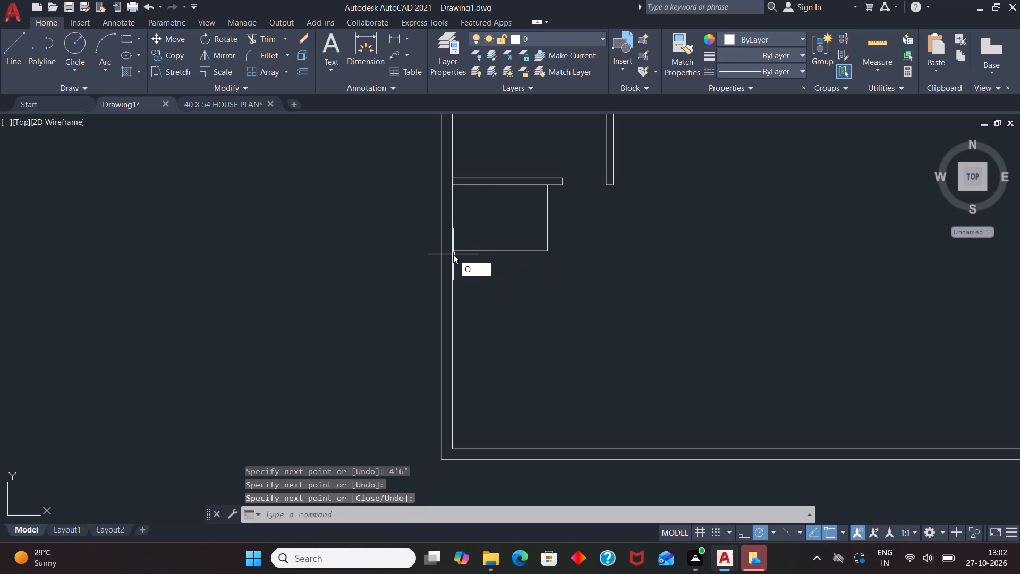
key("Return")
key("6")
key("Return")
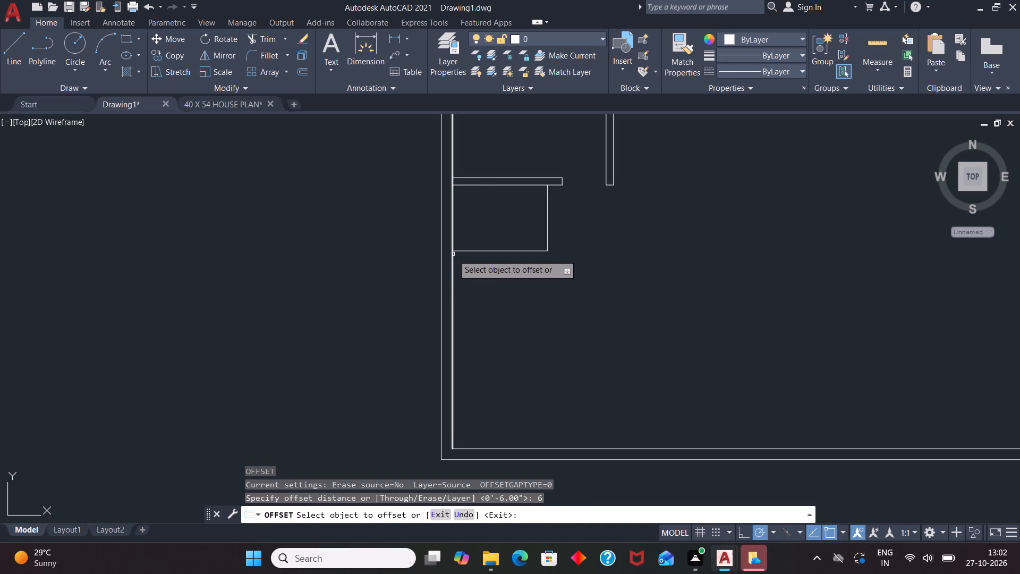
left_click(460, 249)
left_click(464, 275)
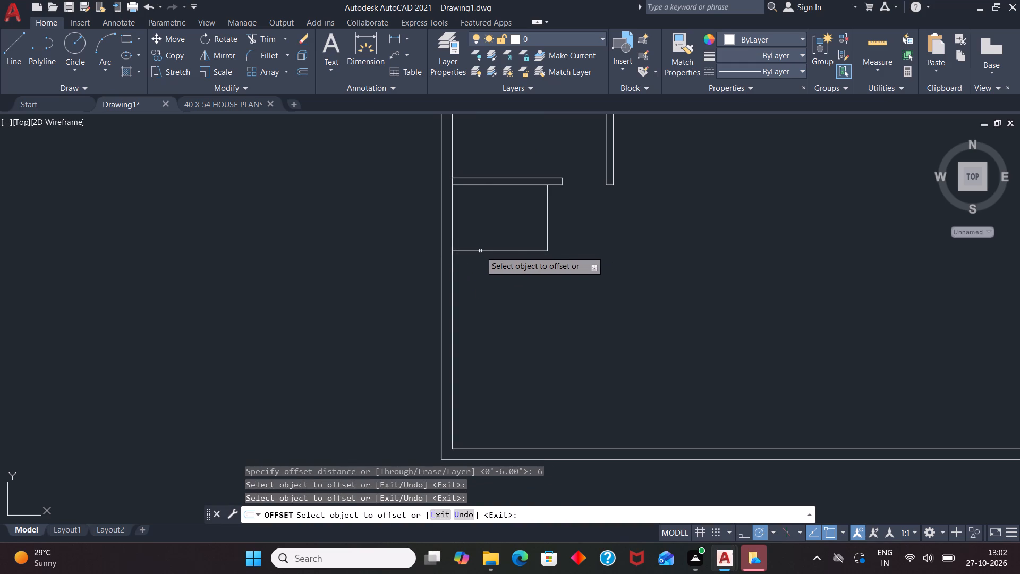
left_click(480, 251)
left_click(483, 272)
left_click(549, 221)
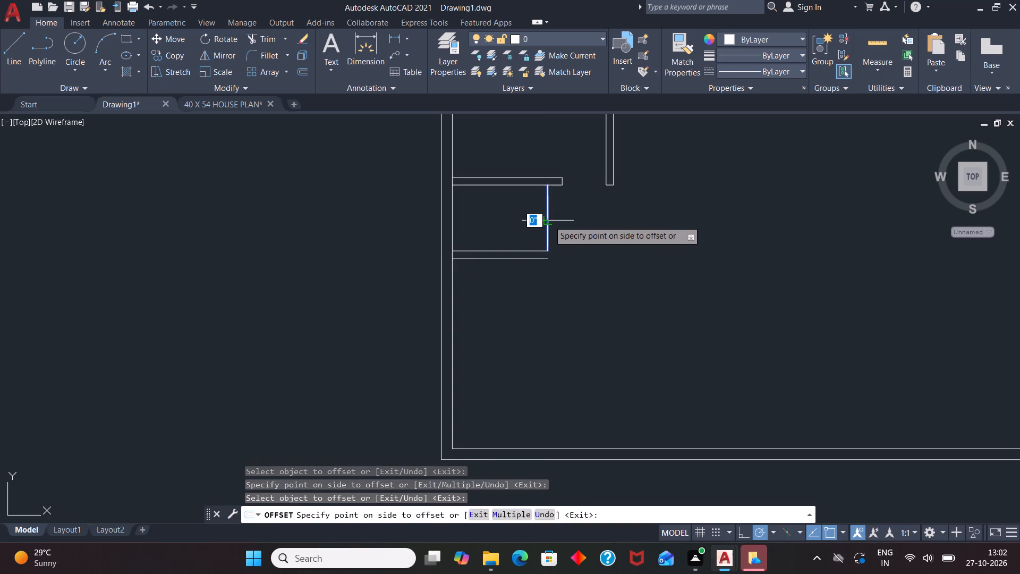
left_click(552, 222)
key("space")
Draw a line about 2'7" long continuing the small room's outer lower wall line to the right.
type("L")
key("Return")
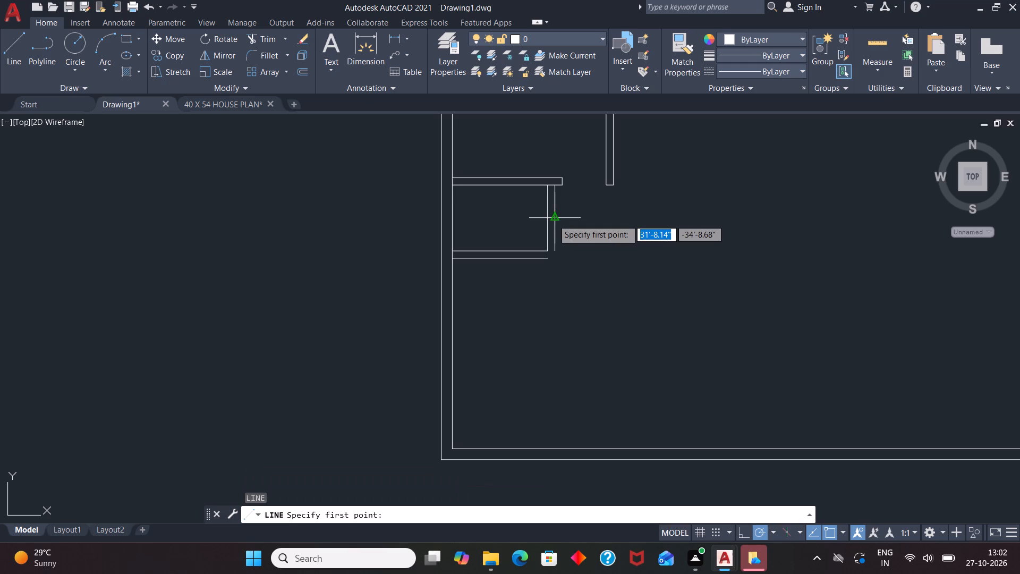
left_click(548, 261)
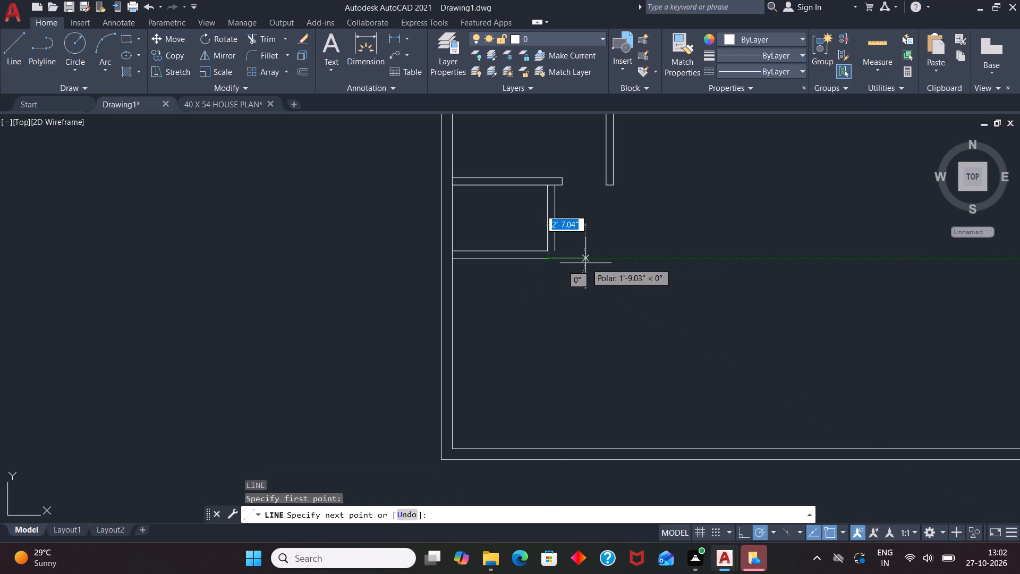
left_click(586, 263)
key("space")
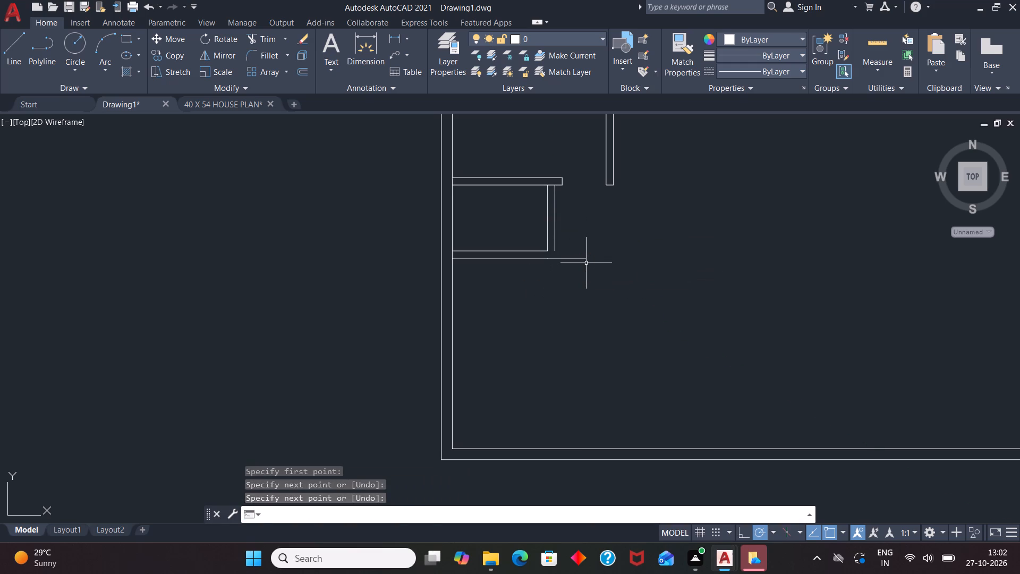
key("Escape")
Draw a 4'6" line from the small room's inner lower right corner to align with the upper room's outer right wall line.
key("l")
key("Return")
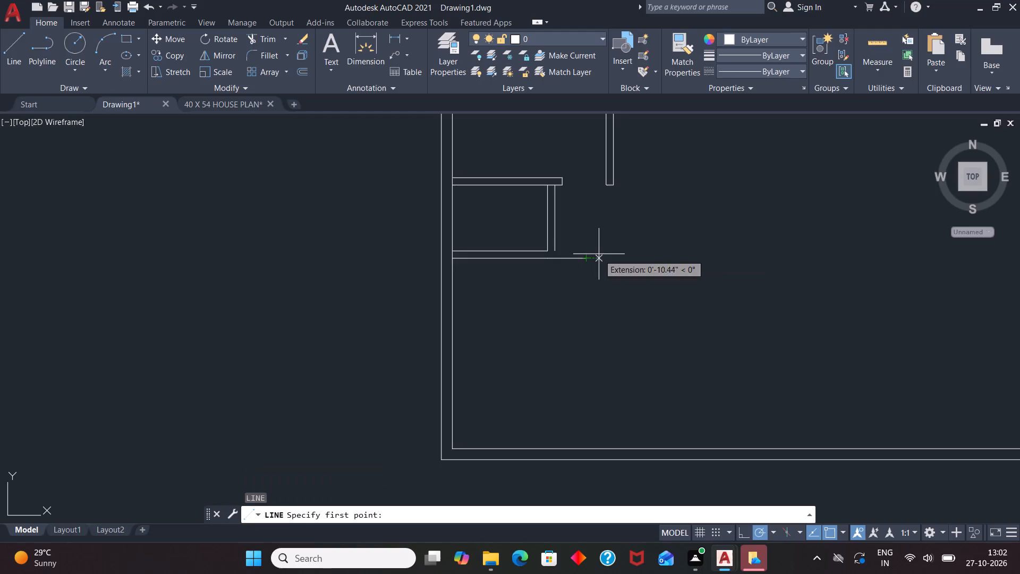
left_click(545, 251)
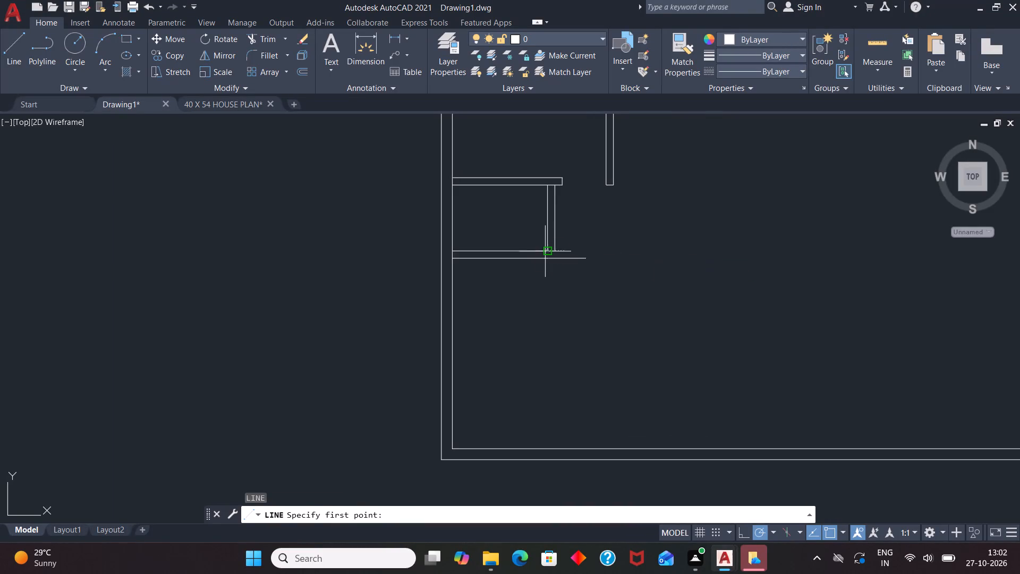
left_click(614, 250)
key("space")
Offset the 4'6" line 6" downward to give the extended lower wall its second face.
type("O")
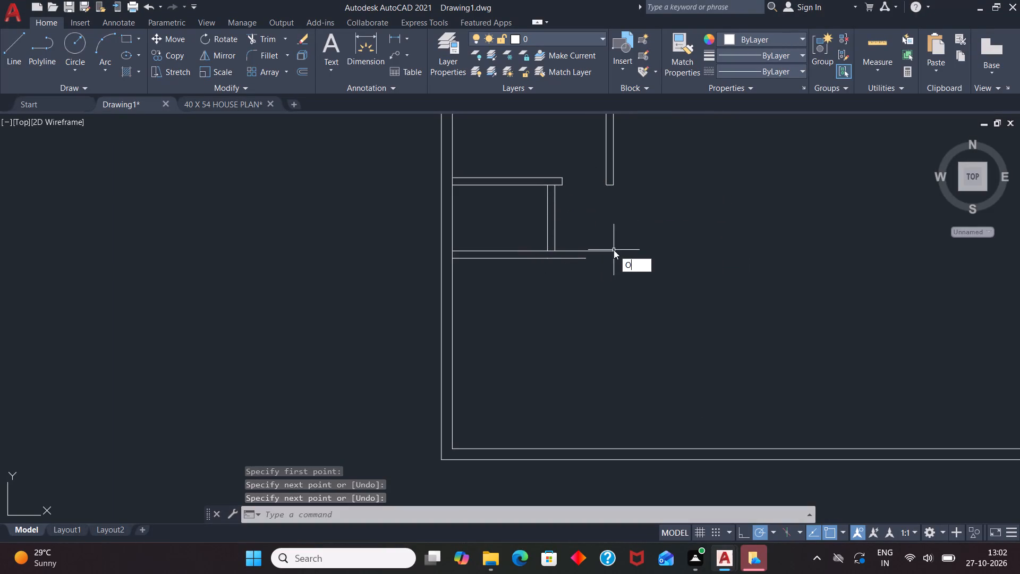
key("Return")
key("6")
key("Return")
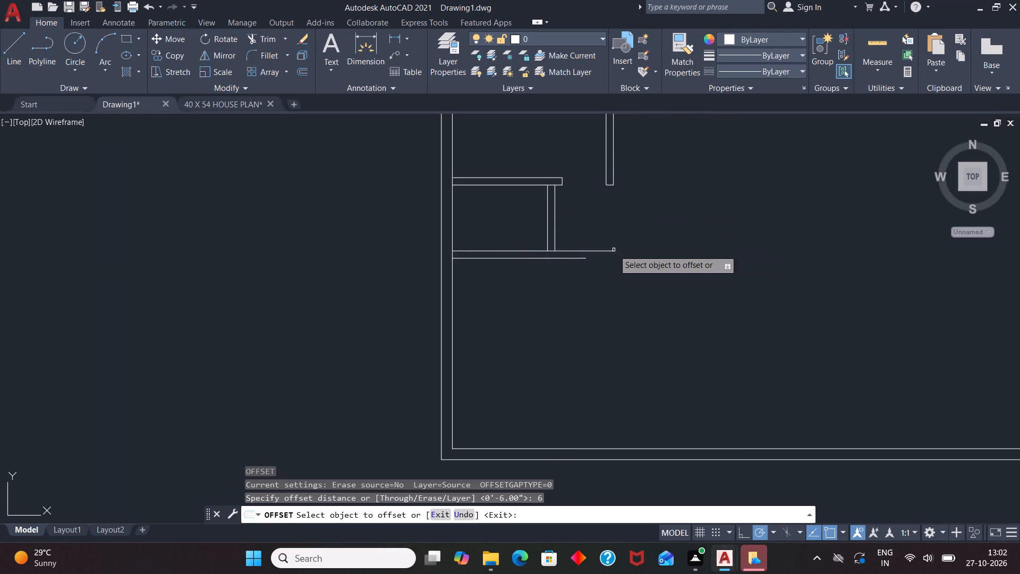
left_click(614, 250)
left_click(607, 267)
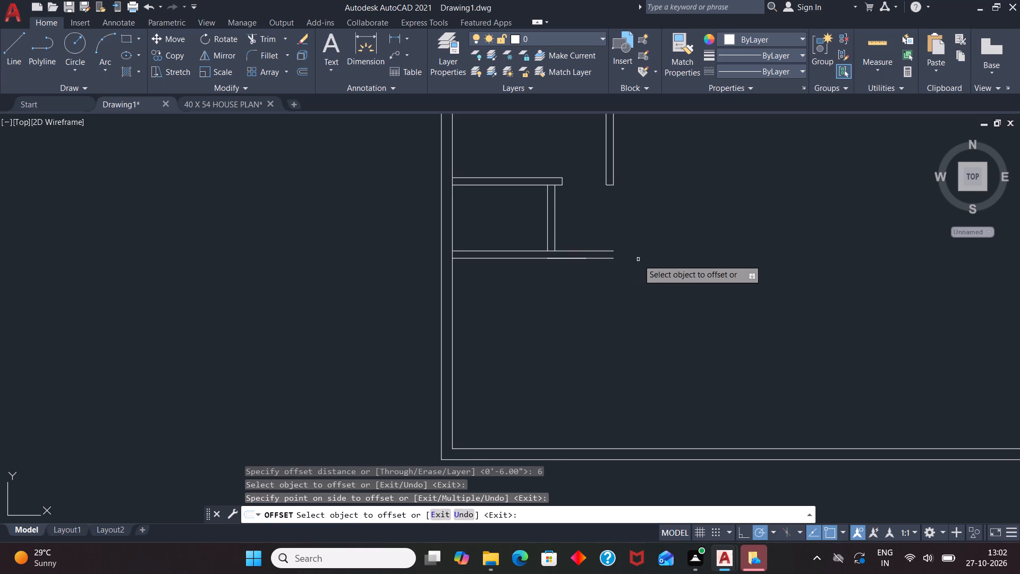
key("space")
Close the right end of the extended lower wall with a short line between its two faces.
type("L")
key("Return")
scroll(611, 258, "up", 2)
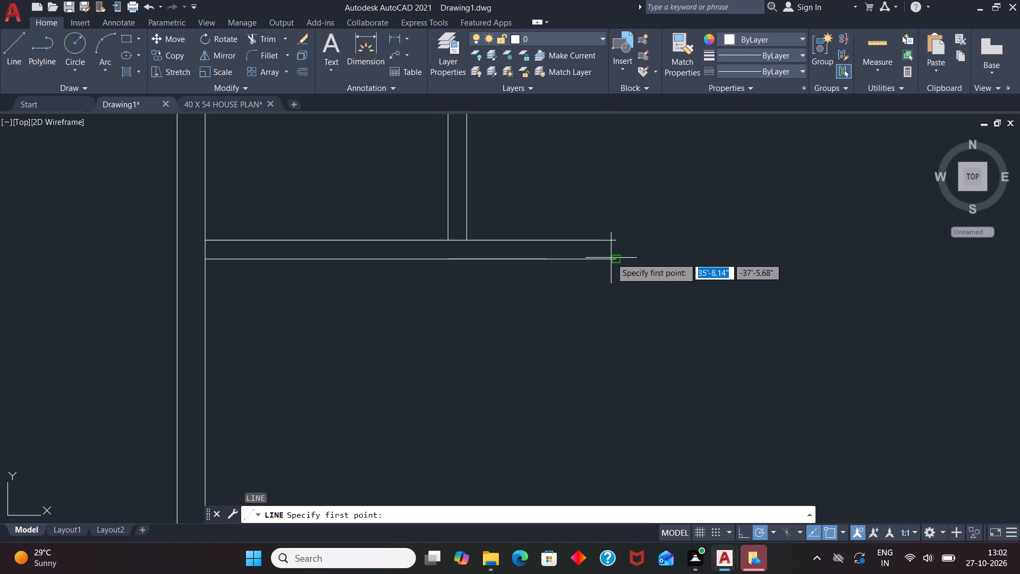
left_click(615, 240)
left_click(616, 257)
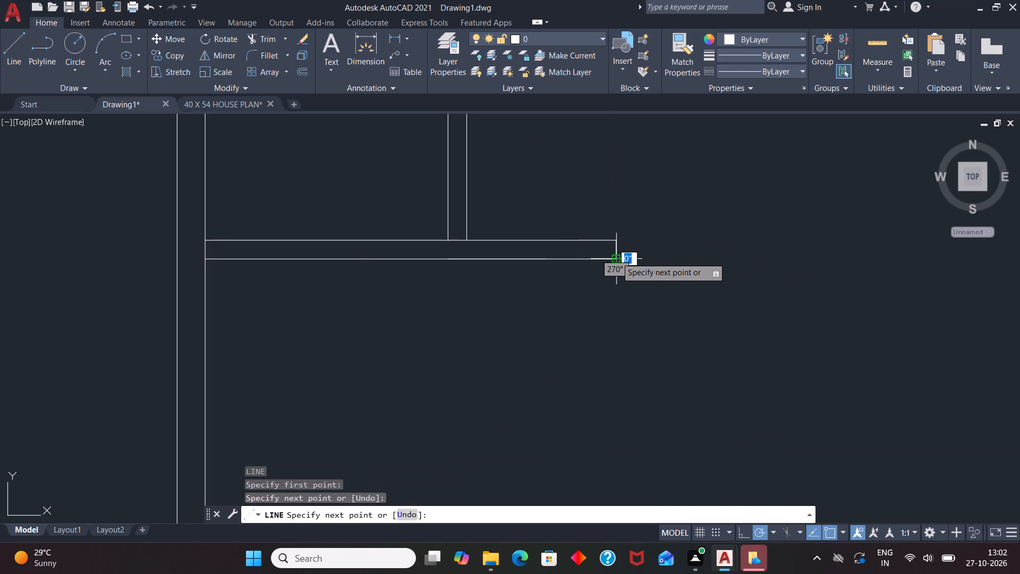
key("space")
scroll(648, 225, "down", 3)
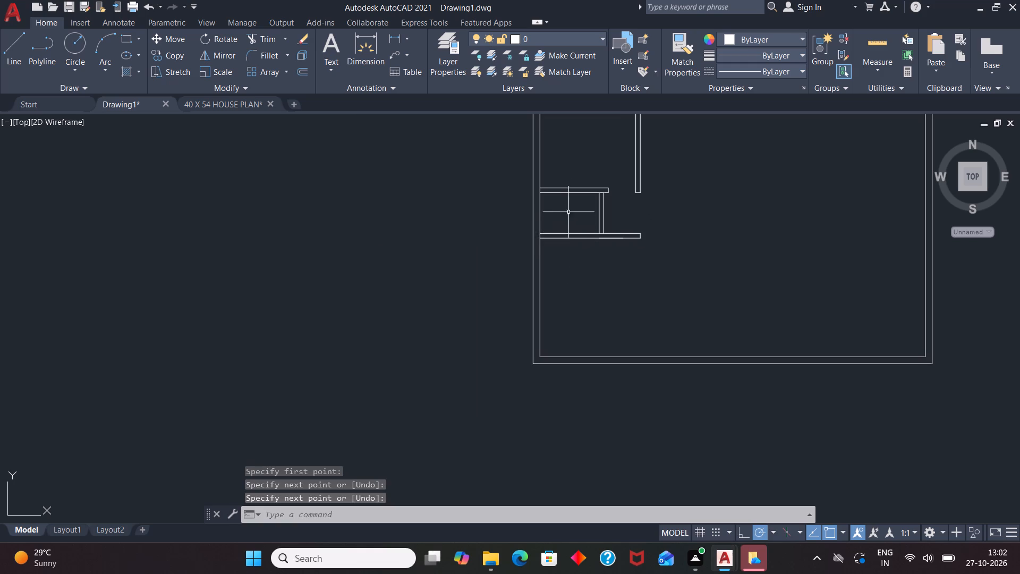
Trim the lines crossing the small room's wall junctions at the left exterior wall and at the top of its right partition.
scroll(594, 193, "up", 2)
type("TR")
key("Return")
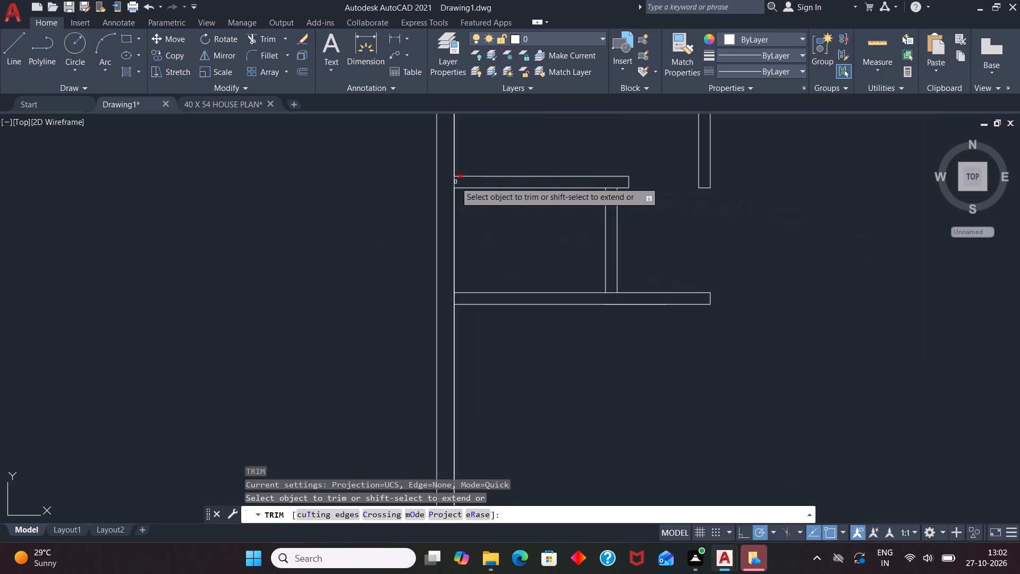
left_click(455, 181)
left_click(455, 299)
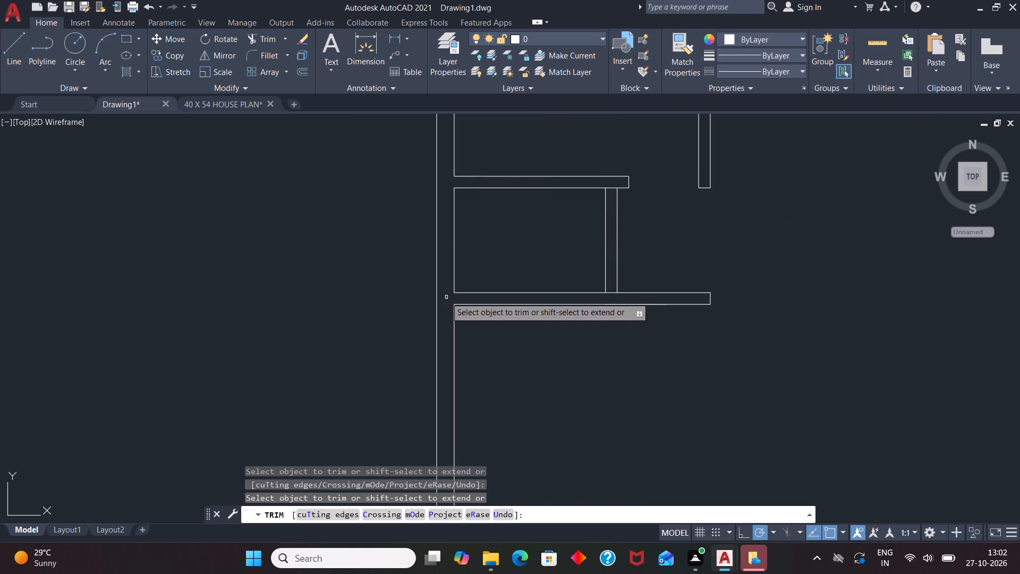
left_click(608, 189)
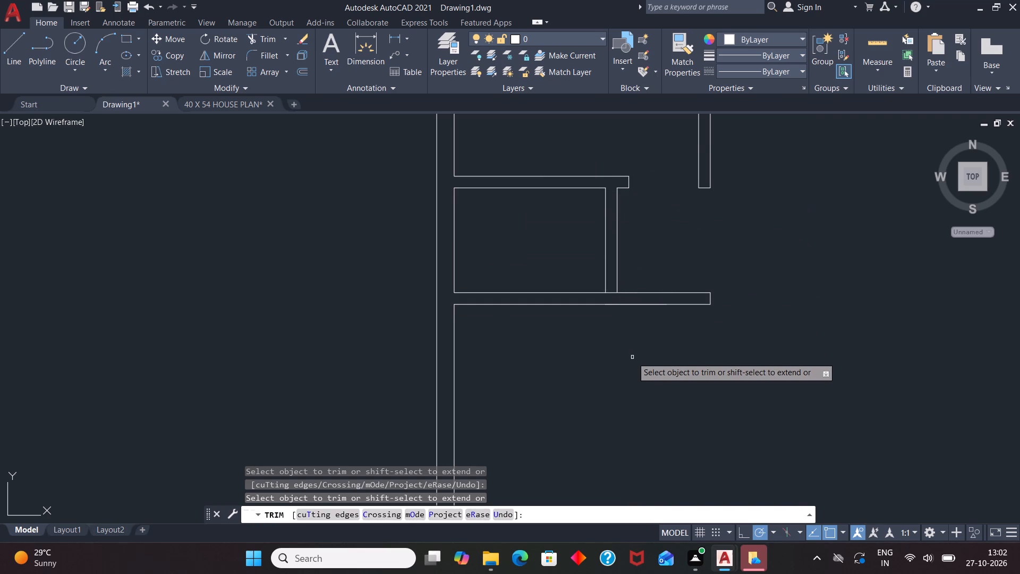
key("space")
Draw a jamb line across the small room's right partition, 2'6" above the lower wall.
type("L")
key("Return")
type("TK")
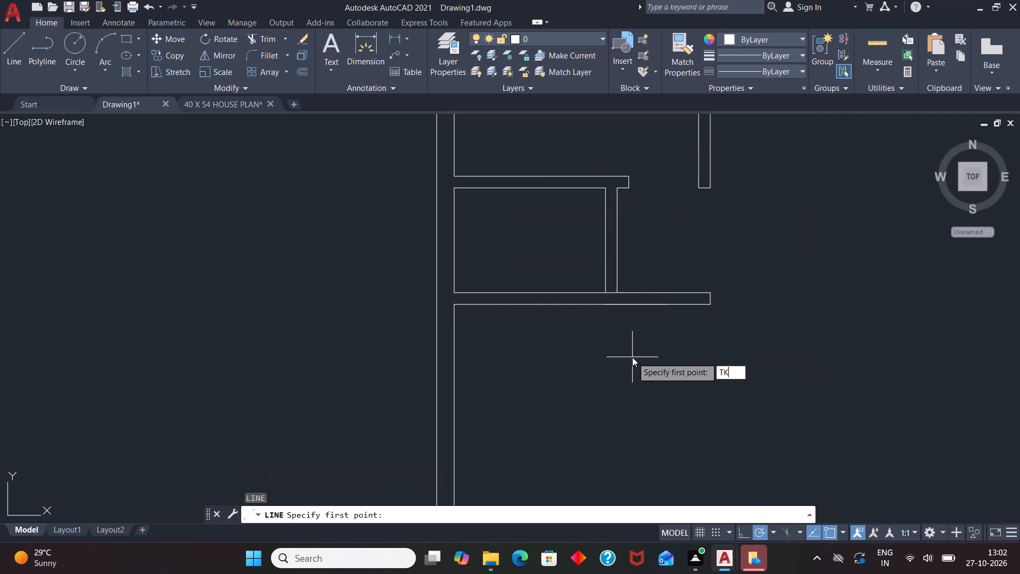
key("Return")
left_click(619, 292)
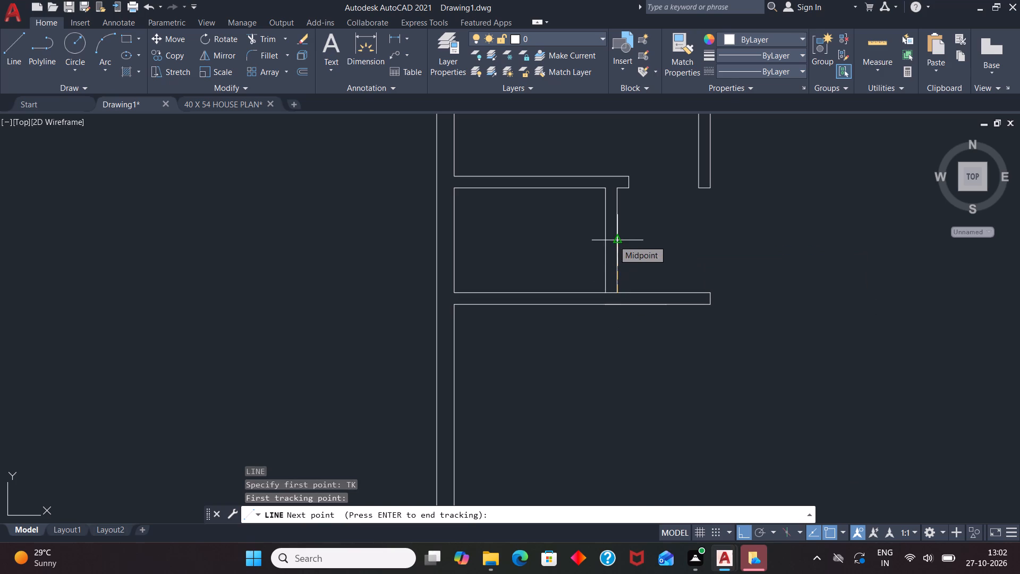
type("2'6\"")
key("Return")
key("Return")
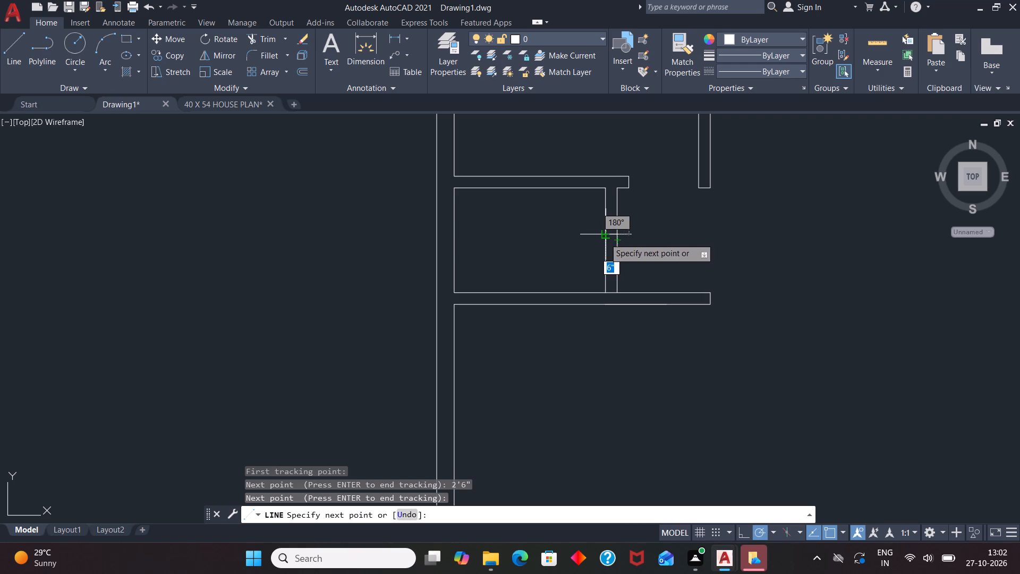
left_click(605, 238)
key("space")
Trim both lines of the right partition between the jamb and the lower wall to open the 2'6" doorway.
type("TR")
key("Return")
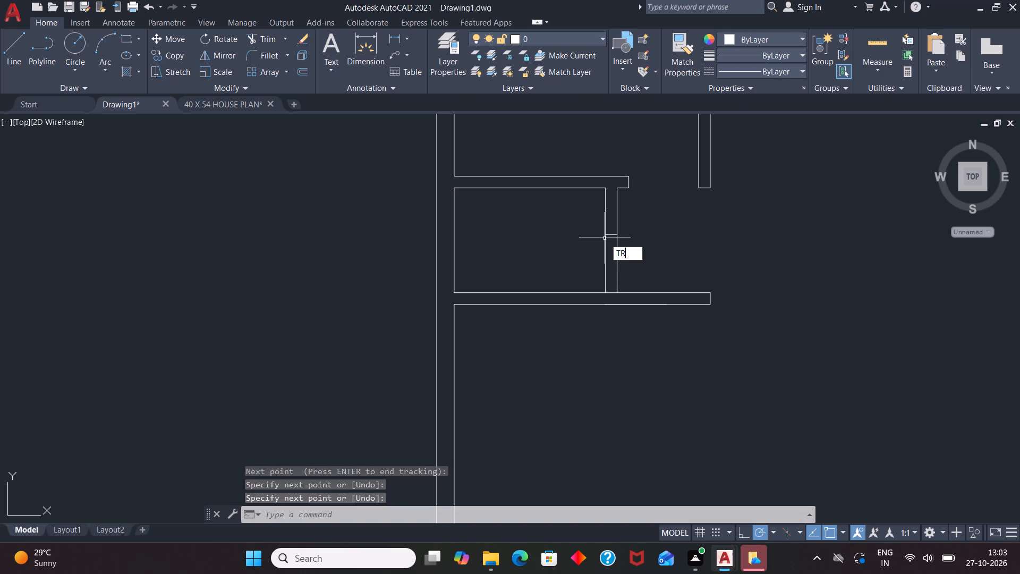
left_click_drag(638, 257, 566, 255)
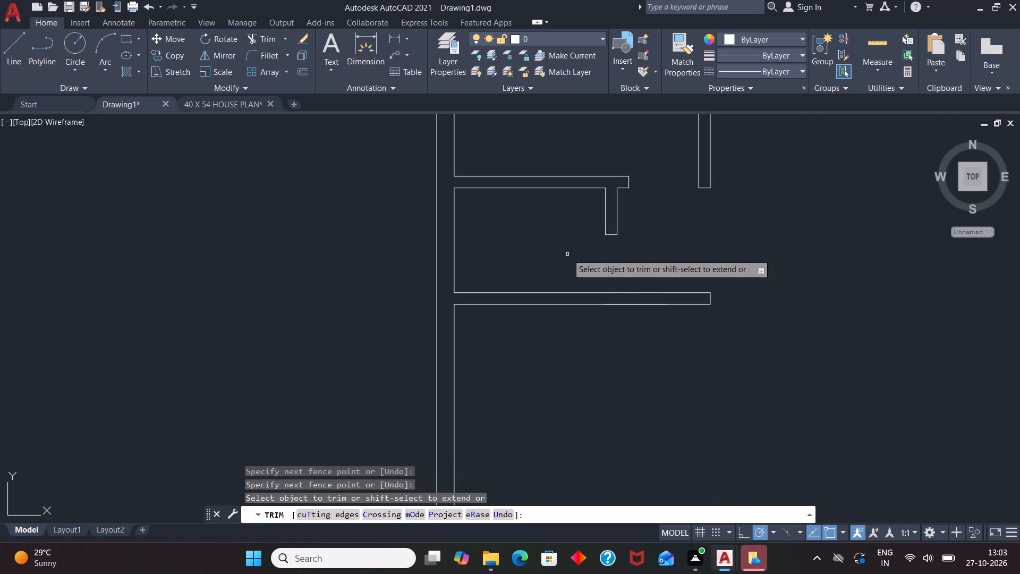
key("space")
Offset both segments of the small room's lower wall bottom line 10' downward to start a new partition.
scroll(563, 255, "down", 3)
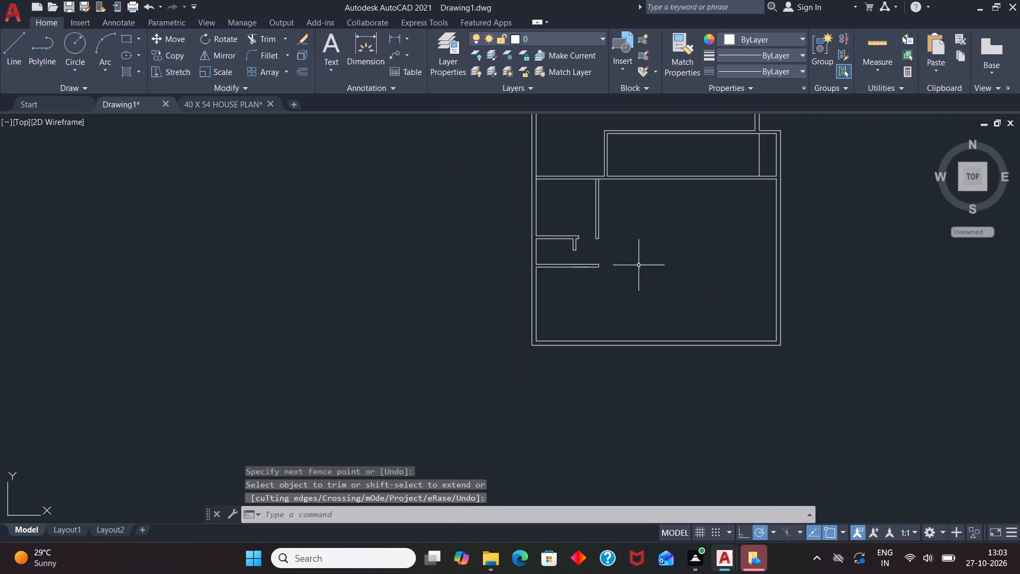
scroll(675, 220, "up", 2)
scroll(577, 264, "down", 1)
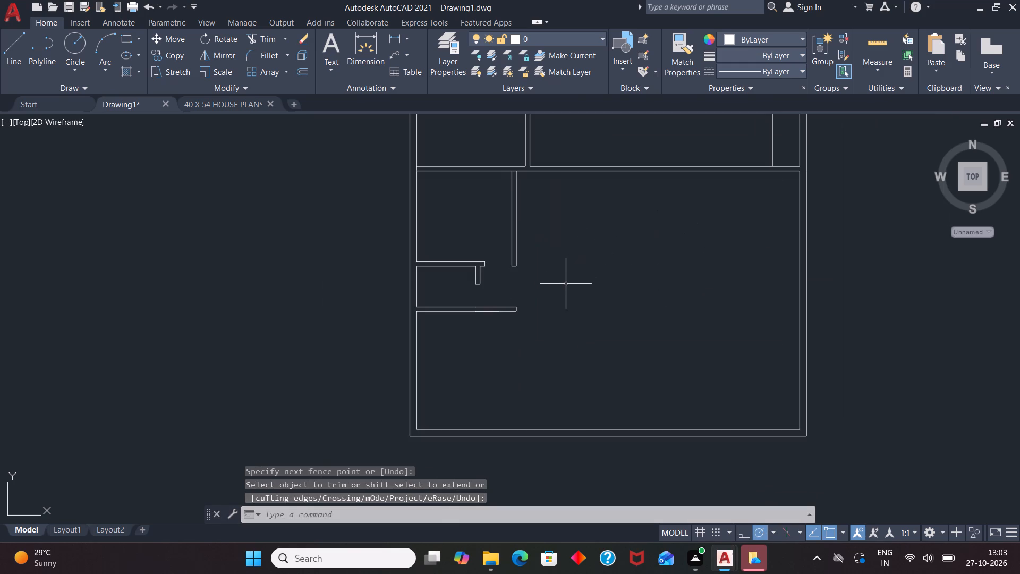
scroll(568, 280, "down", 1)
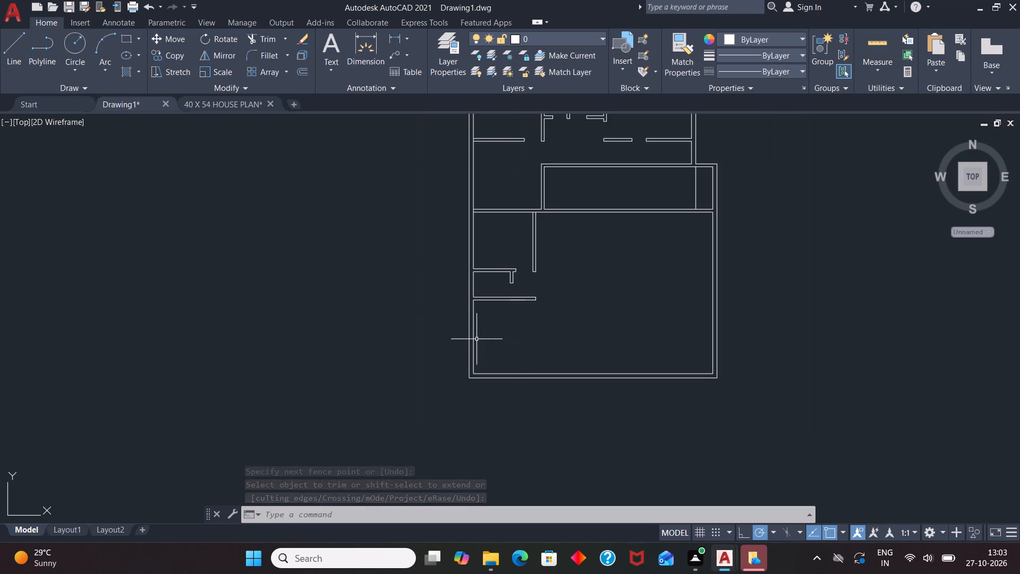
scroll(478, 373, "up", 1)
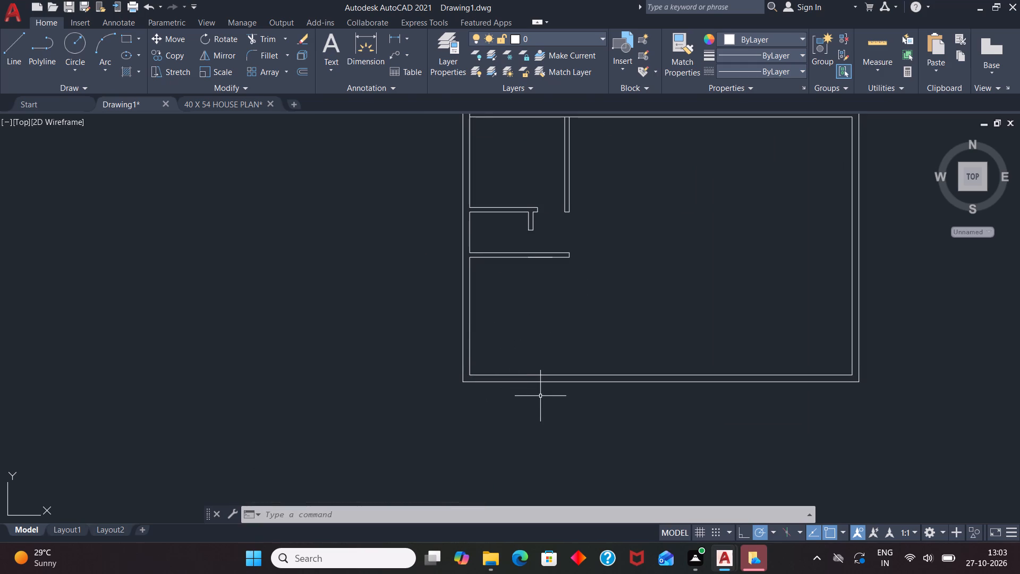
key("o")
key("Return")
key("q")
key("BackSpace")
type("10'")
key("Return")
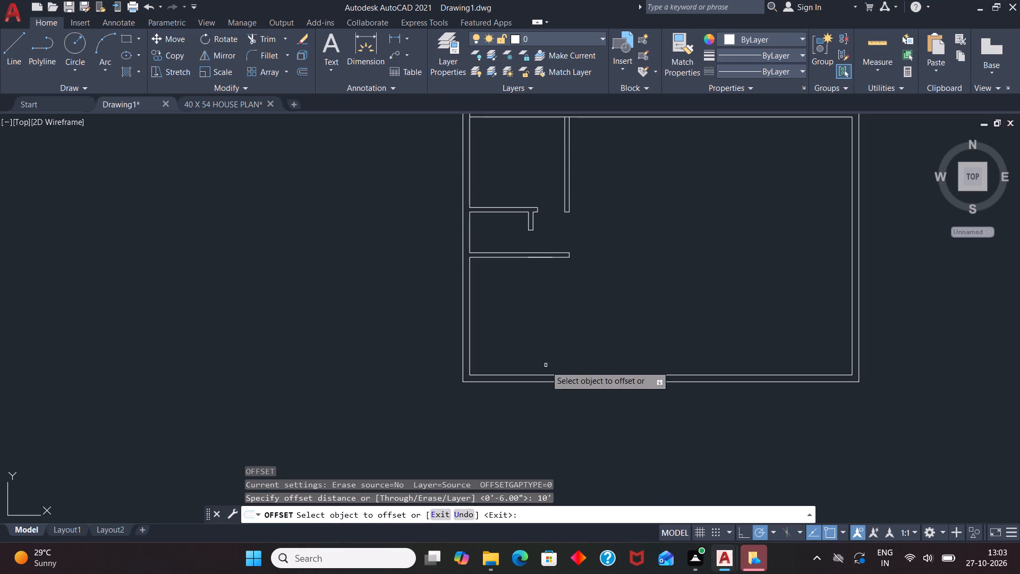
left_click(564, 257)
left_click(532, 309)
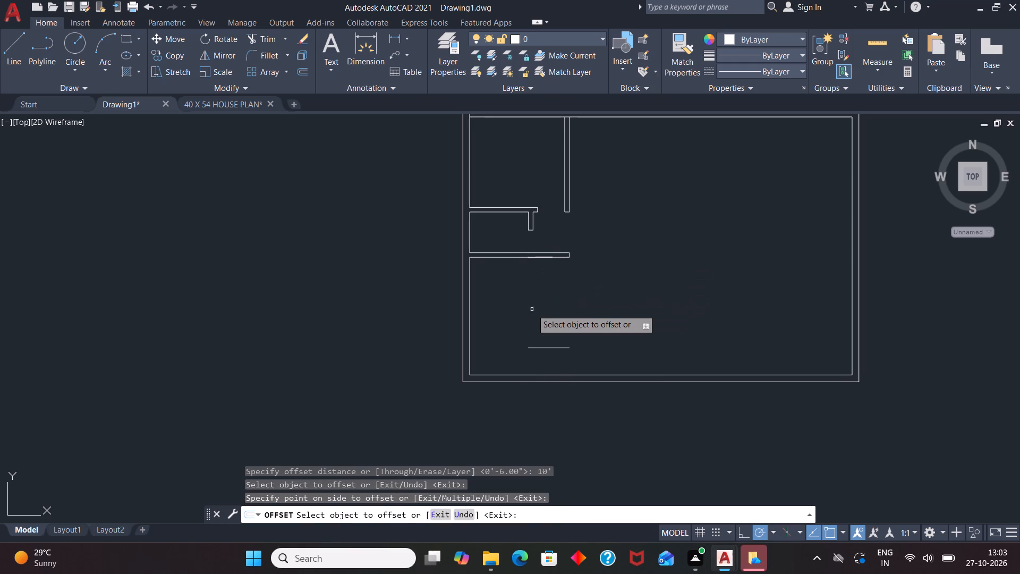
left_click(518, 257)
left_click(520, 325)
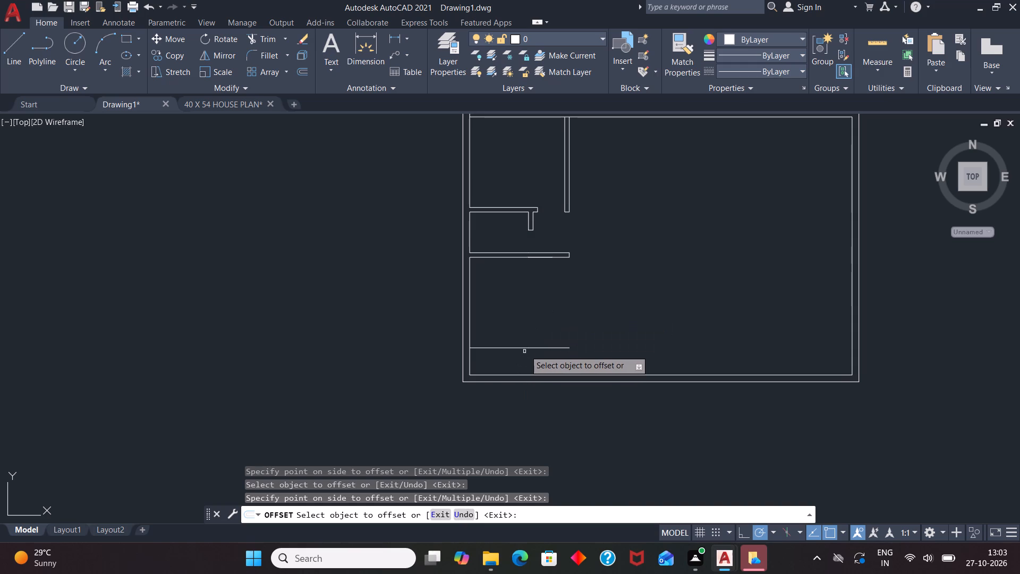
Offset the right segment of the new partition line 6" downward.
left_click(528, 347)
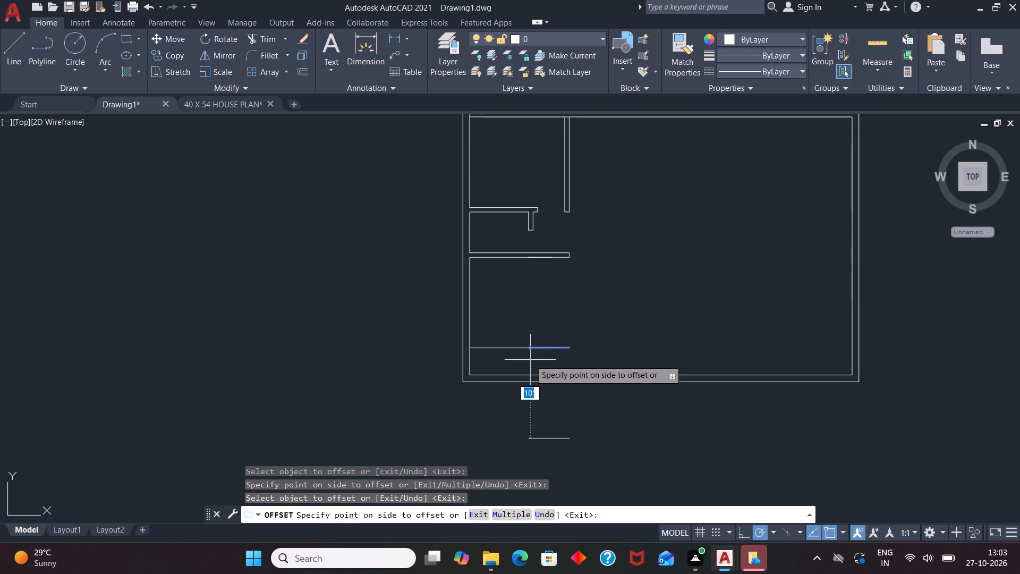
key("6")
key("Return")
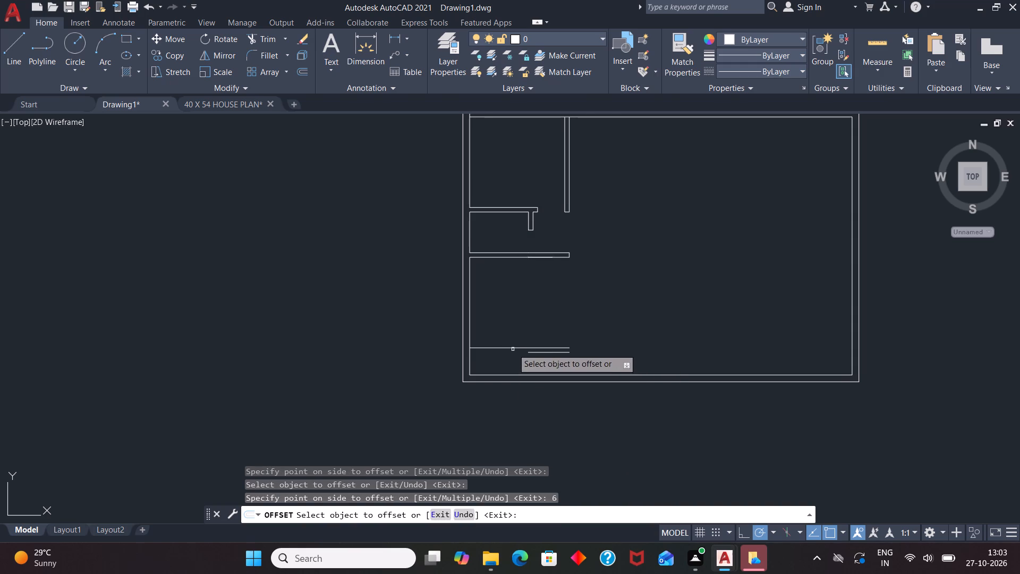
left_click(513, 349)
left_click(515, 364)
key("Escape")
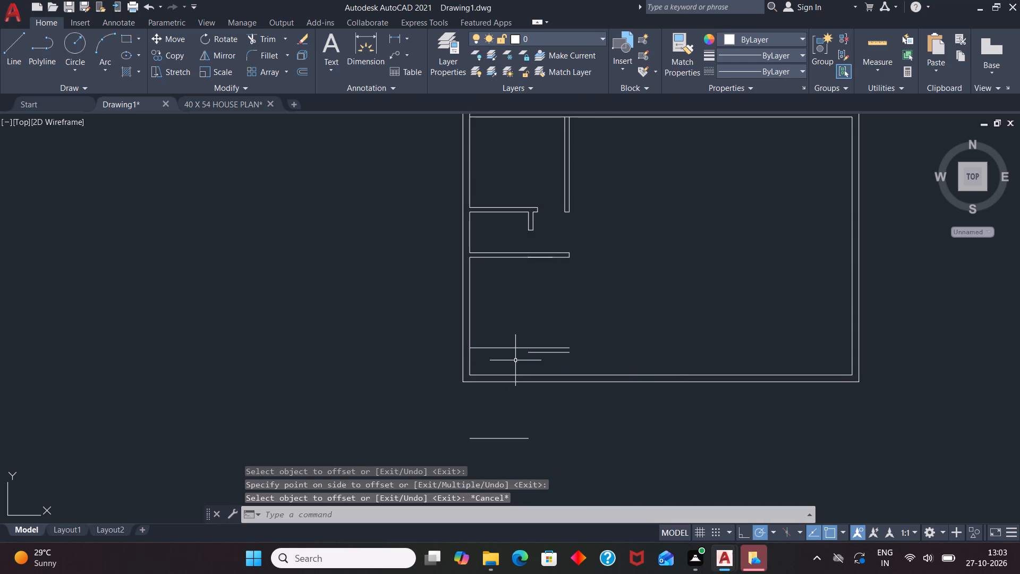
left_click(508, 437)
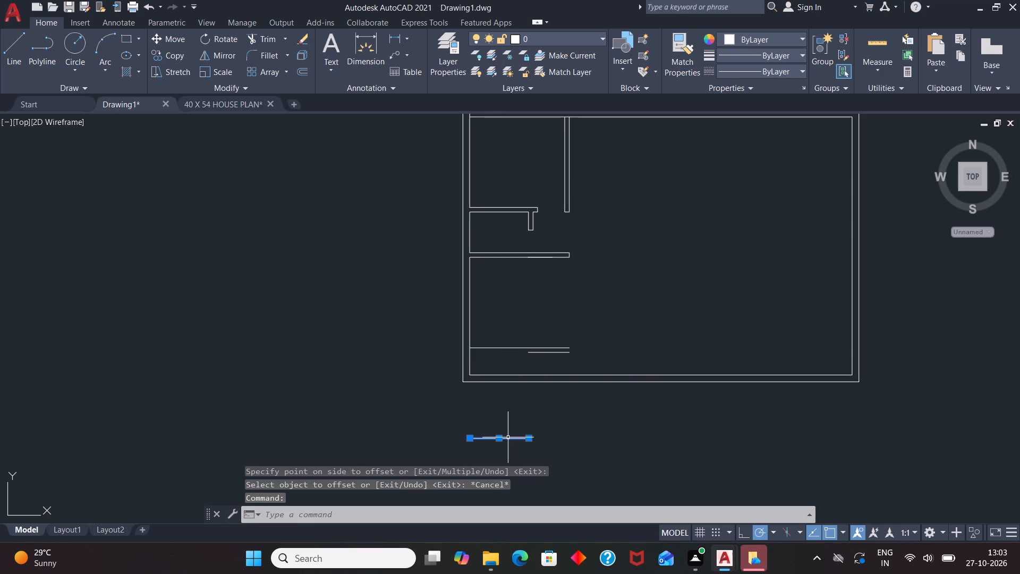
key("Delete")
Offset the left segment of the new partition line 6" downward to complete the partition's second face.
key("o")
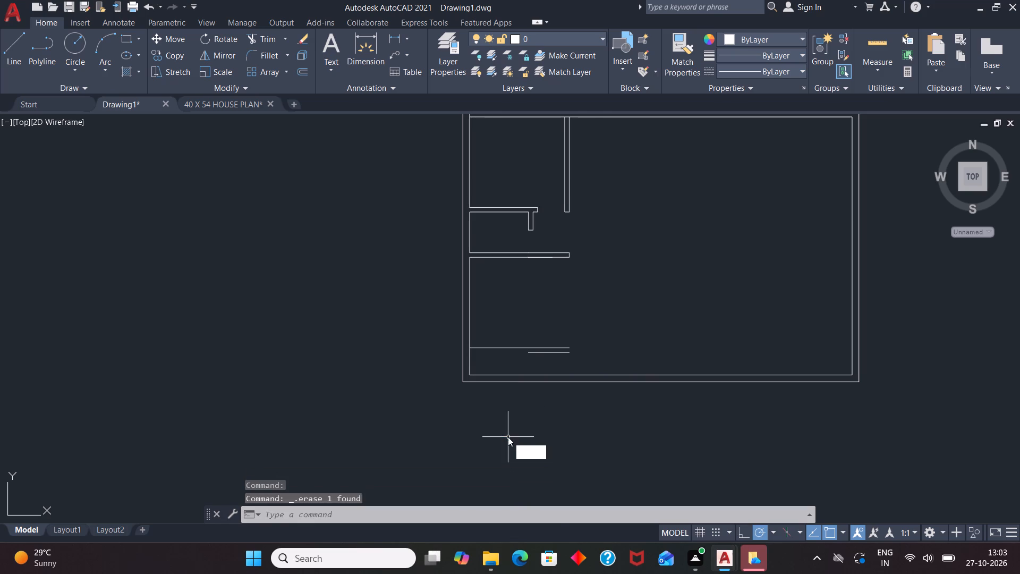
key("Return")
key("6")
key("Return")
left_click(511, 346)
left_click(511, 359)
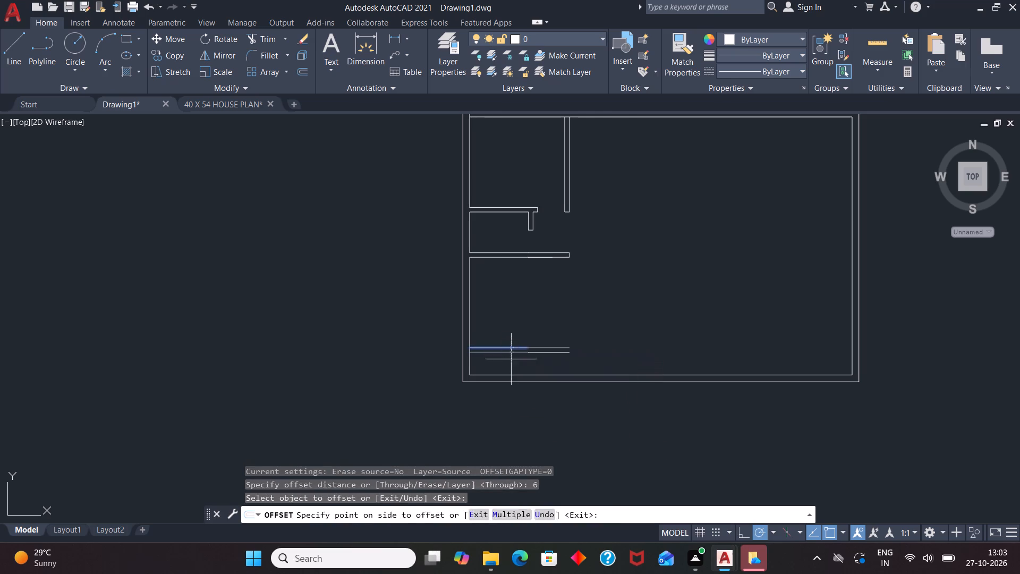
key("space")
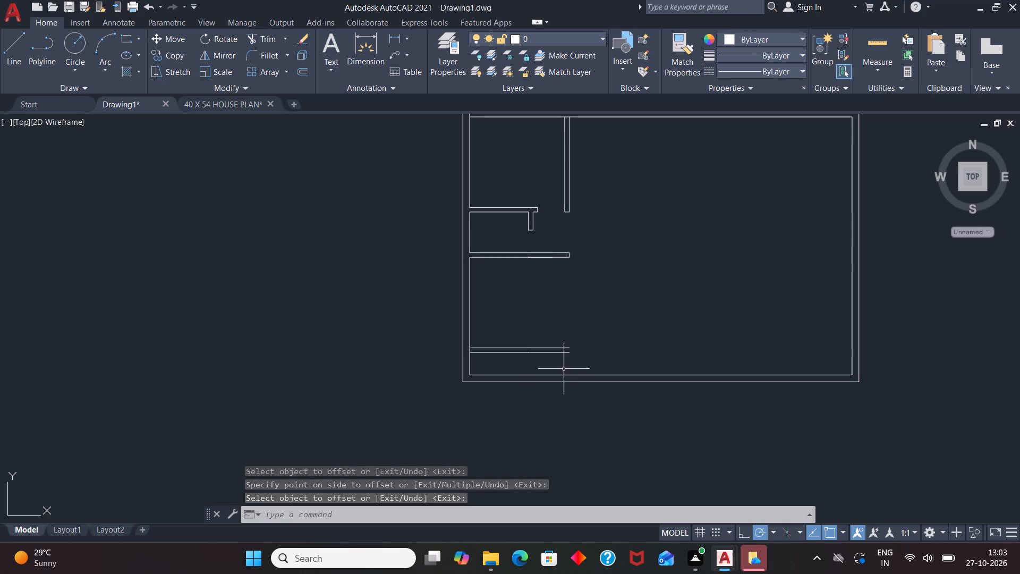
Offset both segments of the new partition's lower face 3'6" downward, past the bottom exterior wall.
scroll(567, 373, "up", 1)
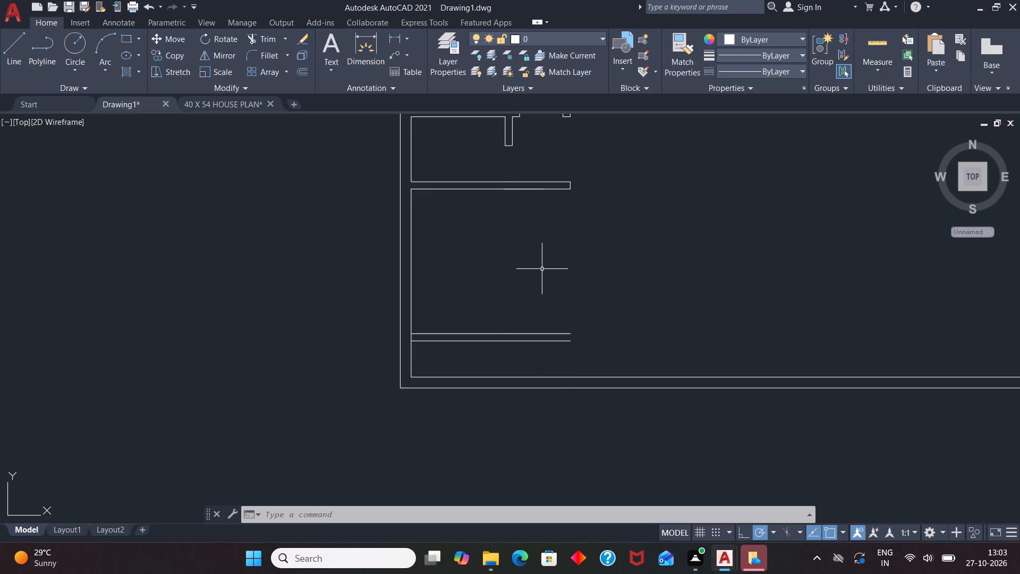
scroll(419, 310, "down", 2)
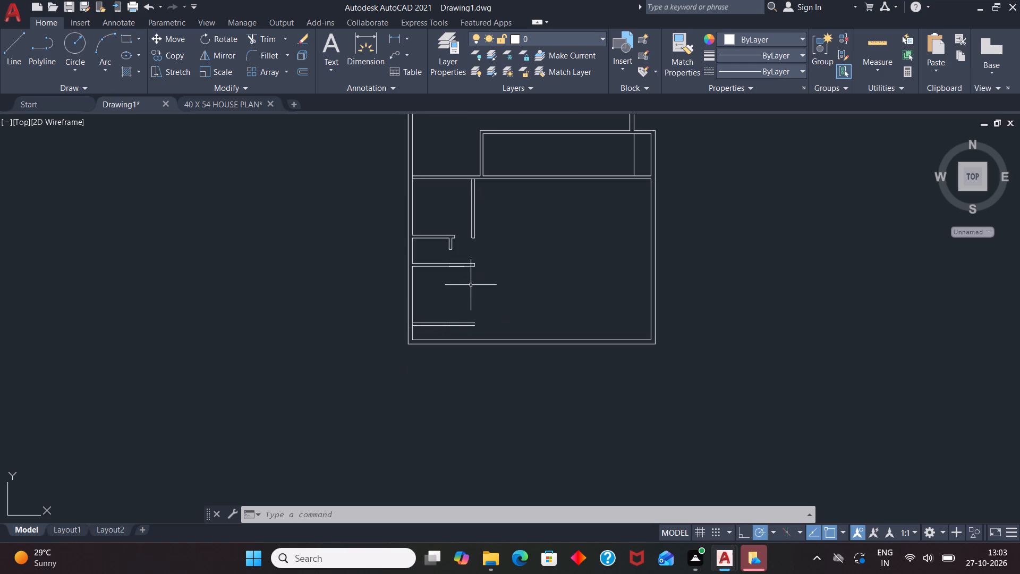
scroll(385, 355, "up", 2)
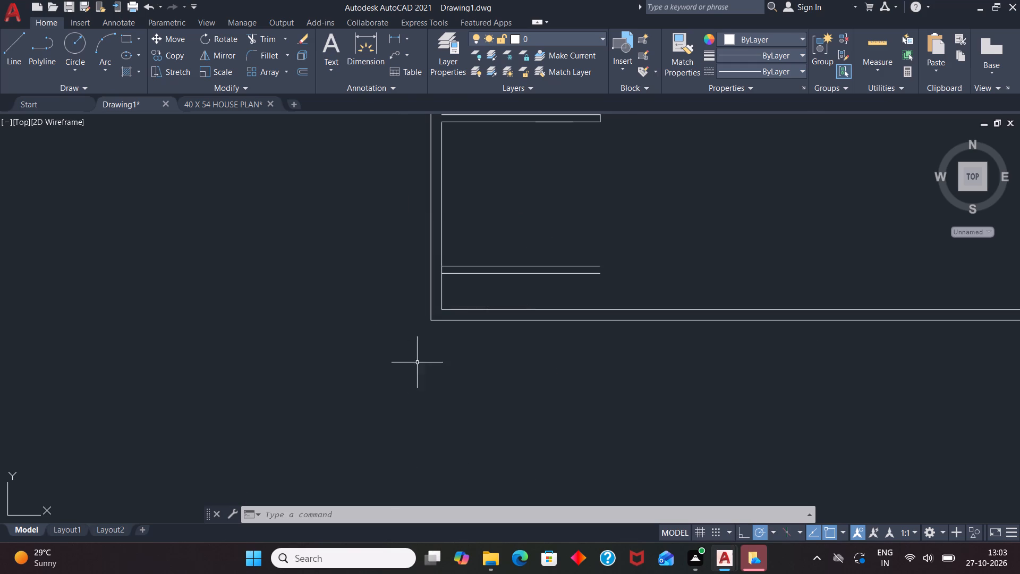
key("o")
key("Return")
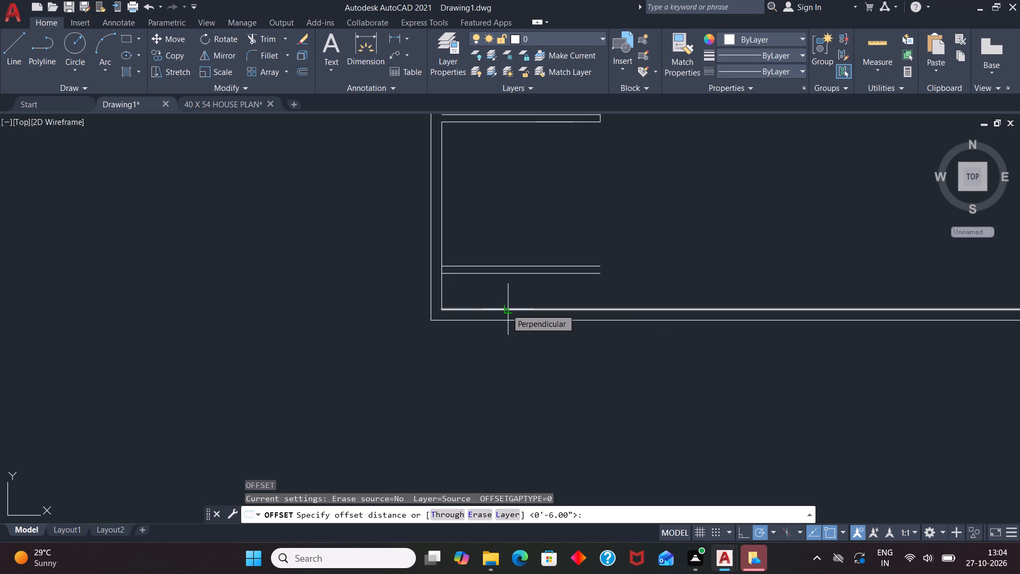
type("3'6\"")
key("Return")
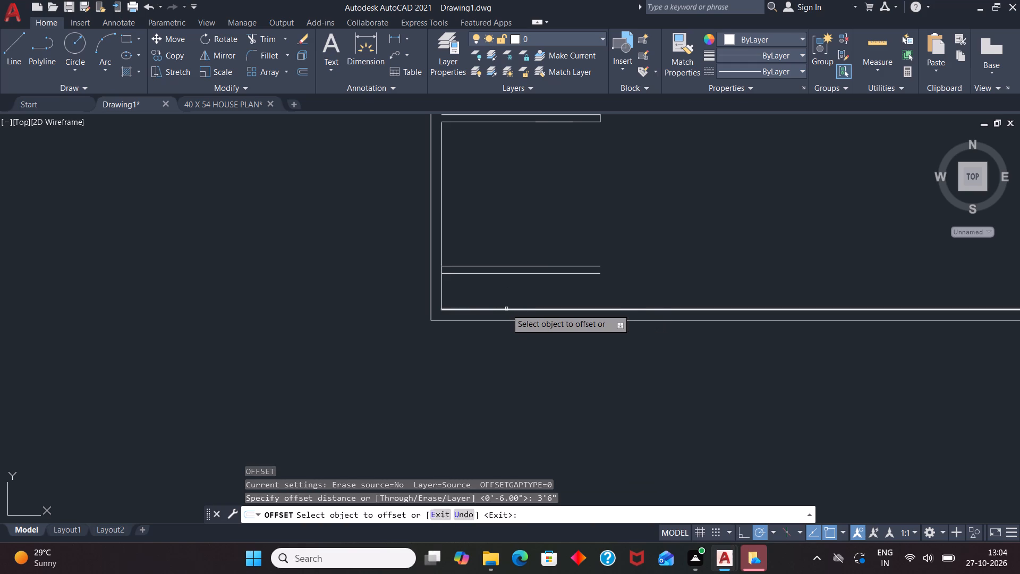
left_click(504, 273)
left_click(504, 394)
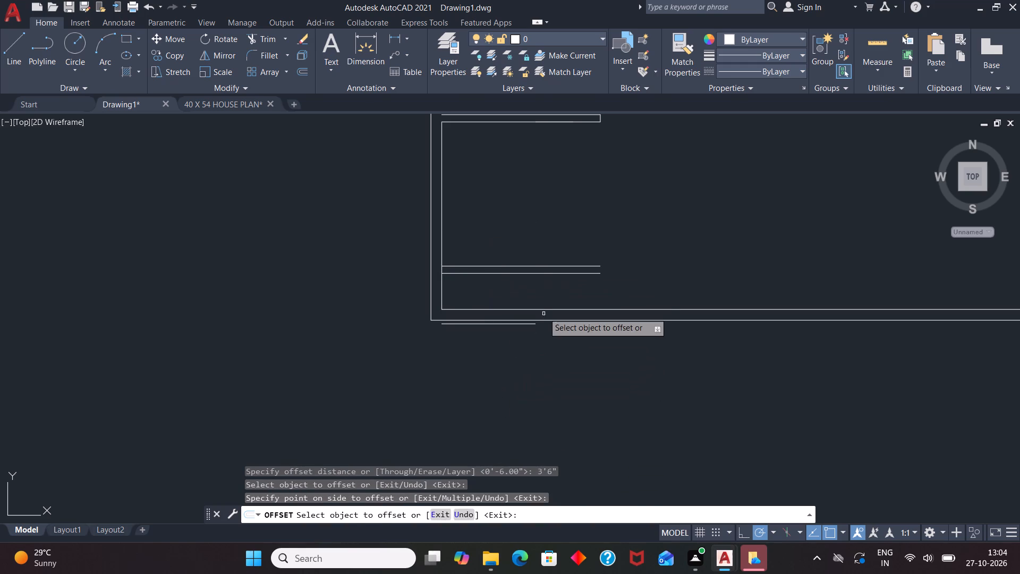
left_click(560, 274)
left_click(570, 353)
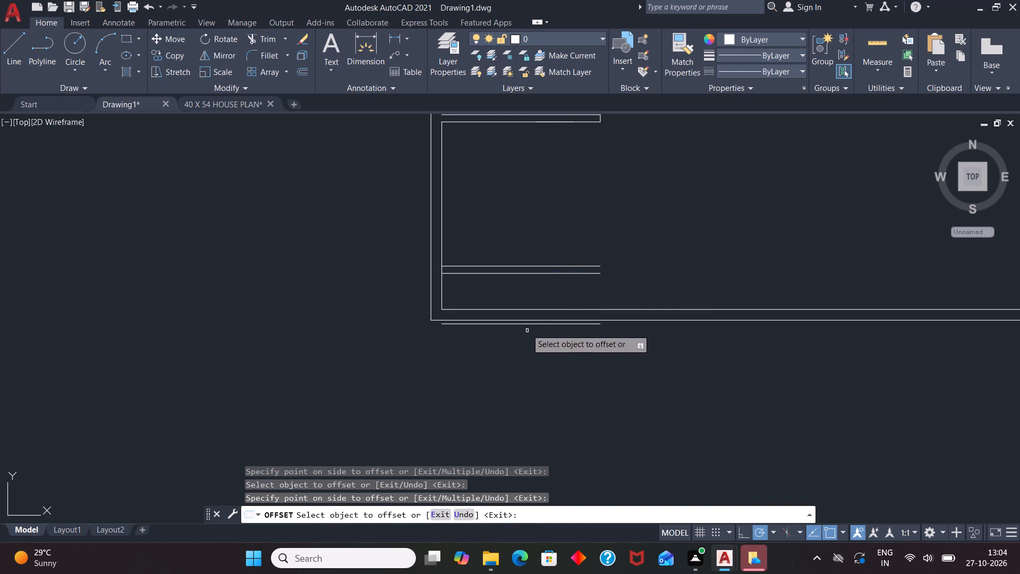
Offset both segments of the line below the bottom exterior wall 9" downward to form a new exterior wall.
left_click(522, 323)
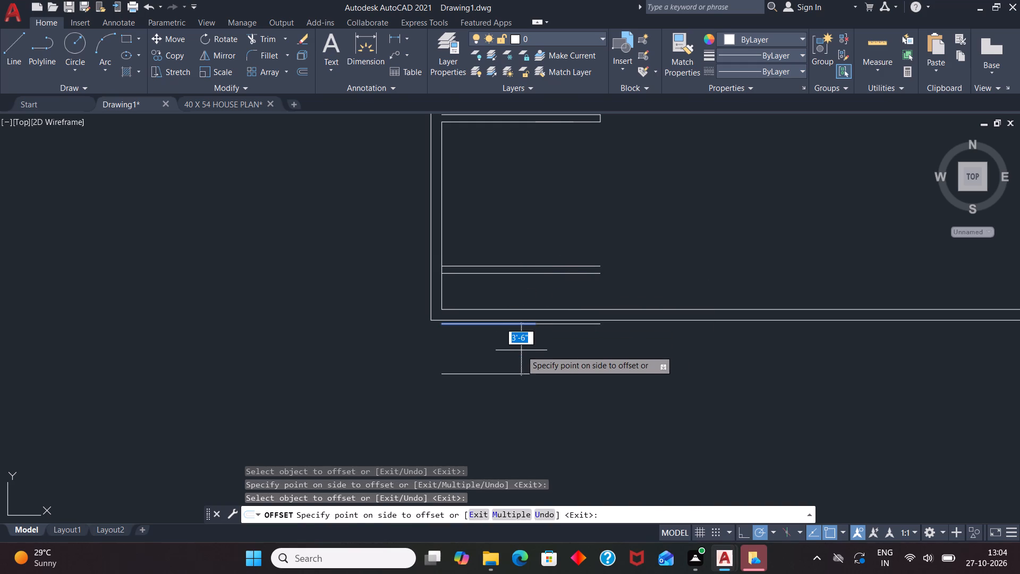
key("9")
key("Return")
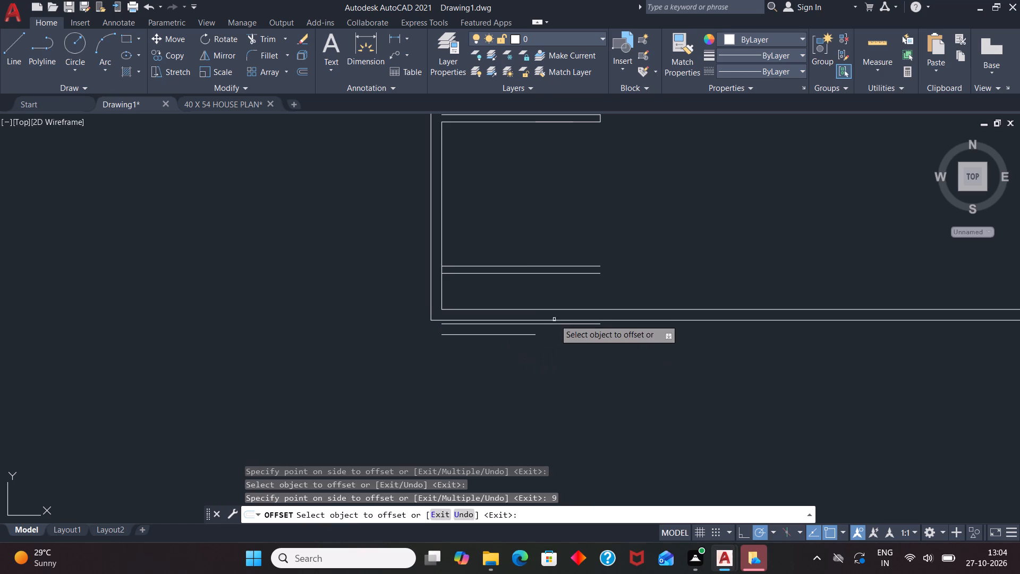
left_click(556, 326)
key("9")
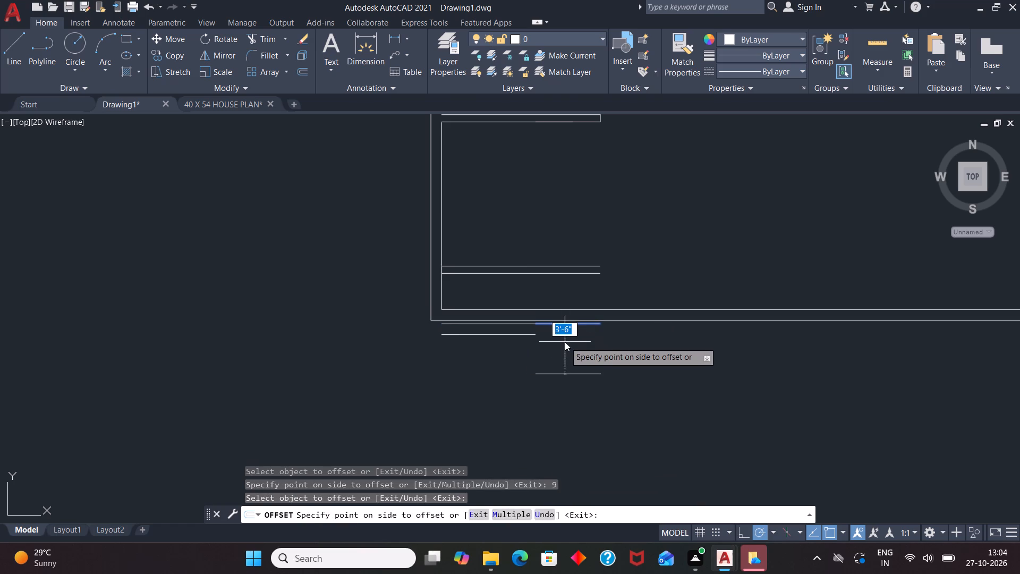
key("Return")
key("space")
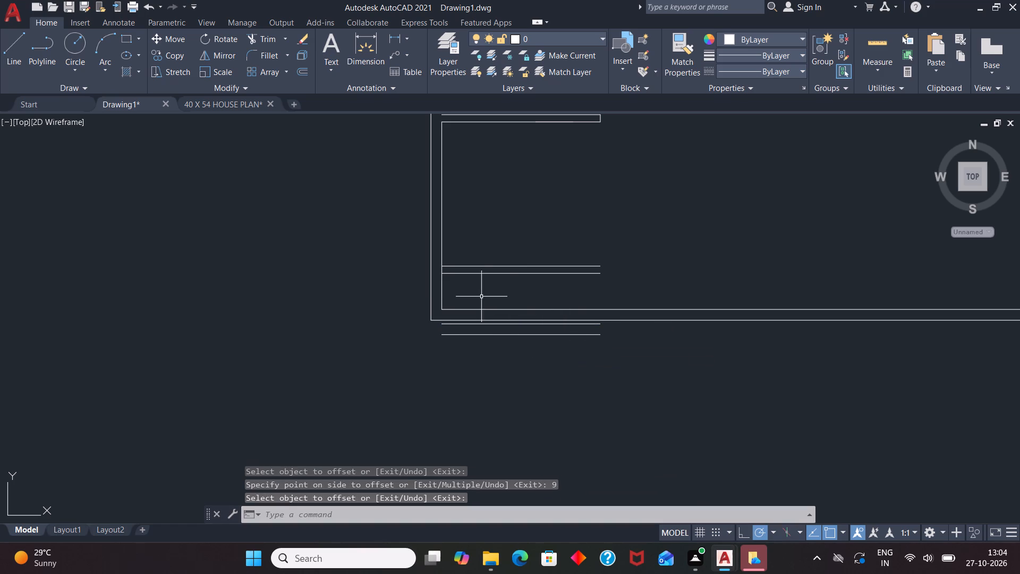
Extend the new partition's lower face to the outer line of the left exterior wall.
scroll(441, 337, "up", 1)
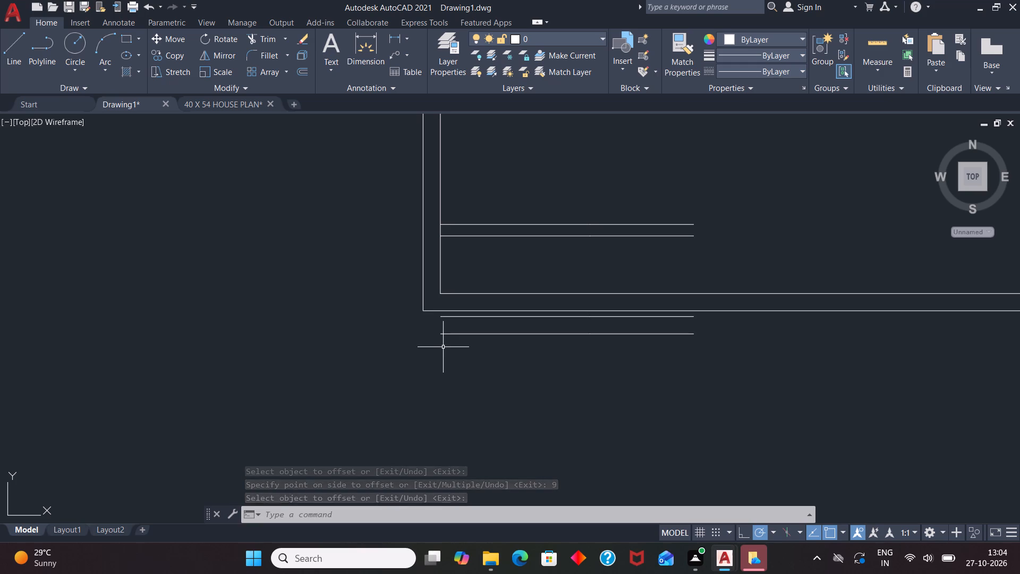
type("EX")
key("Return")
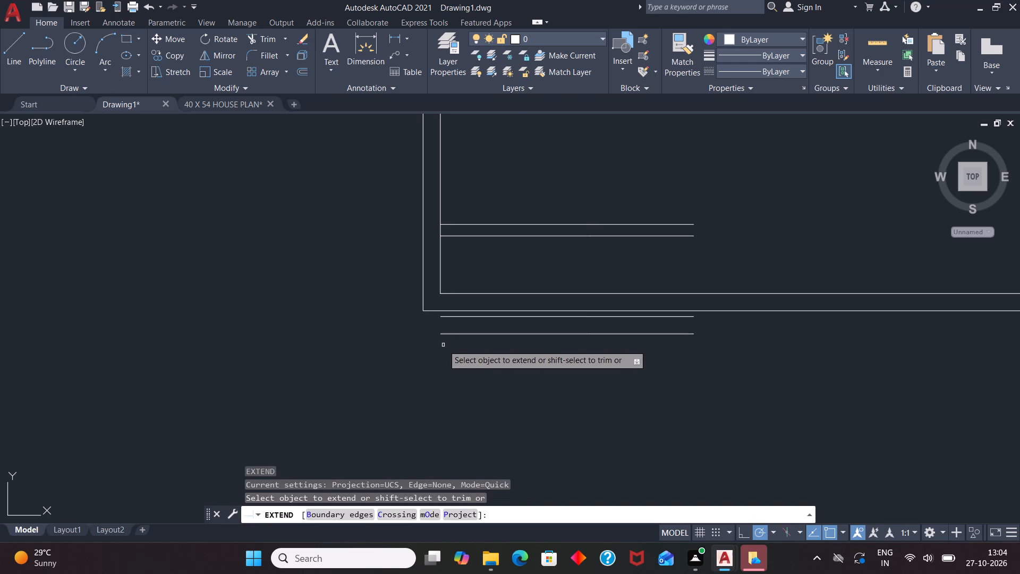
left_click(451, 237)
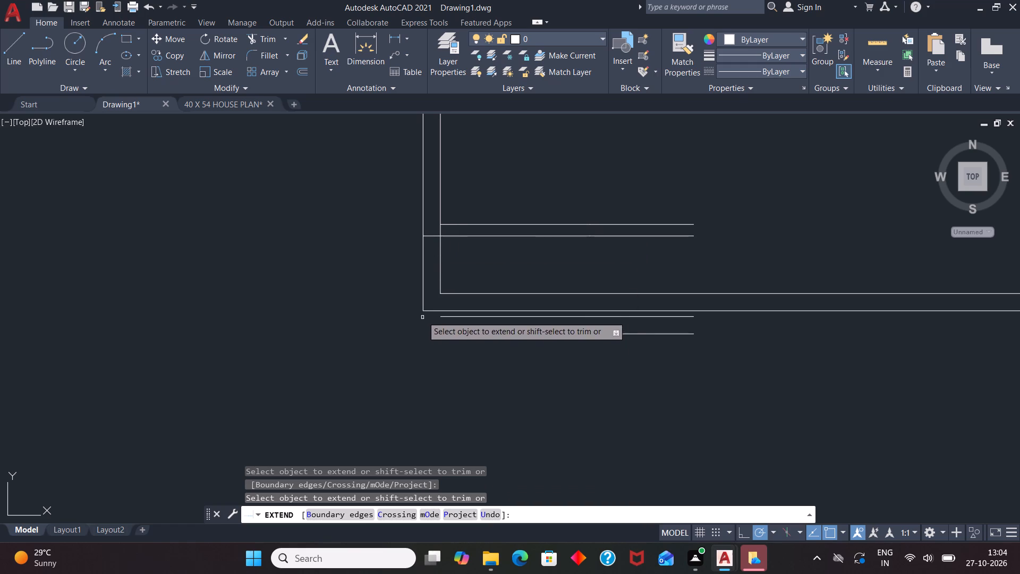
key("Escape")
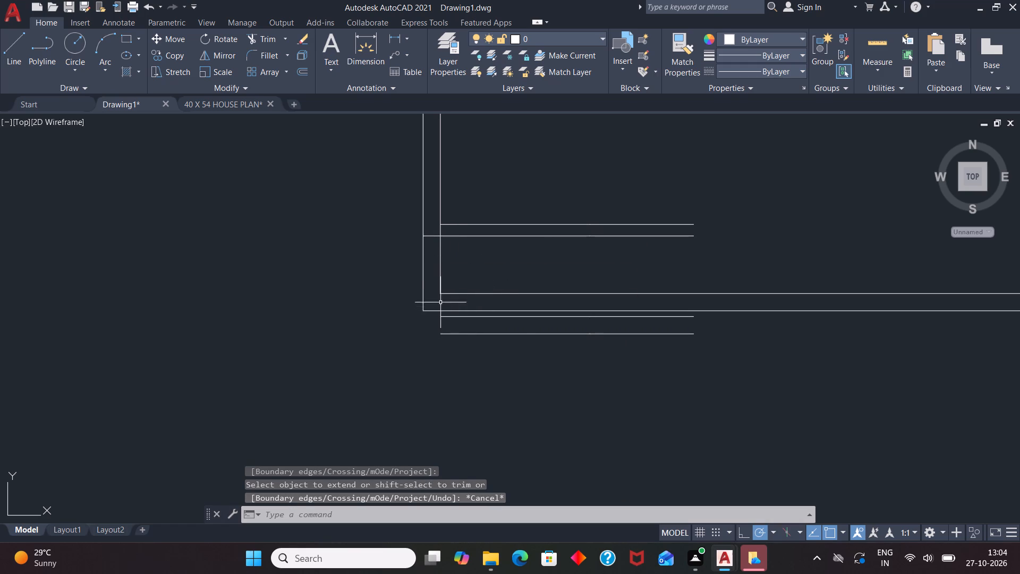
Extend the inner line of the left exterior wall down to the lowest line of the new 9" wall.
scroll(420, 323, "down", 2)
scroll(413, 317, "up", 2)
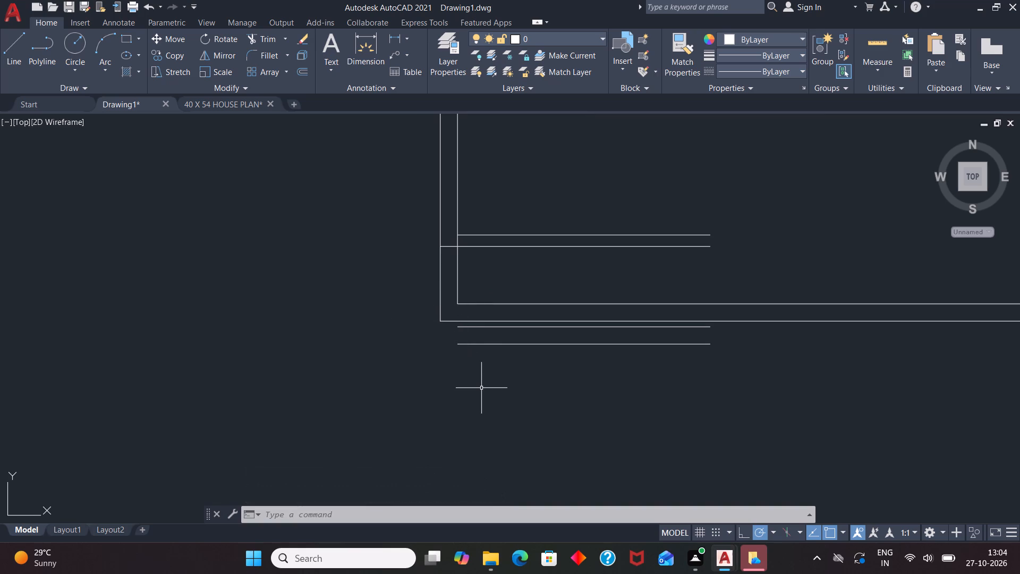
type("EX")
key("Return")
left_click(456, 275)
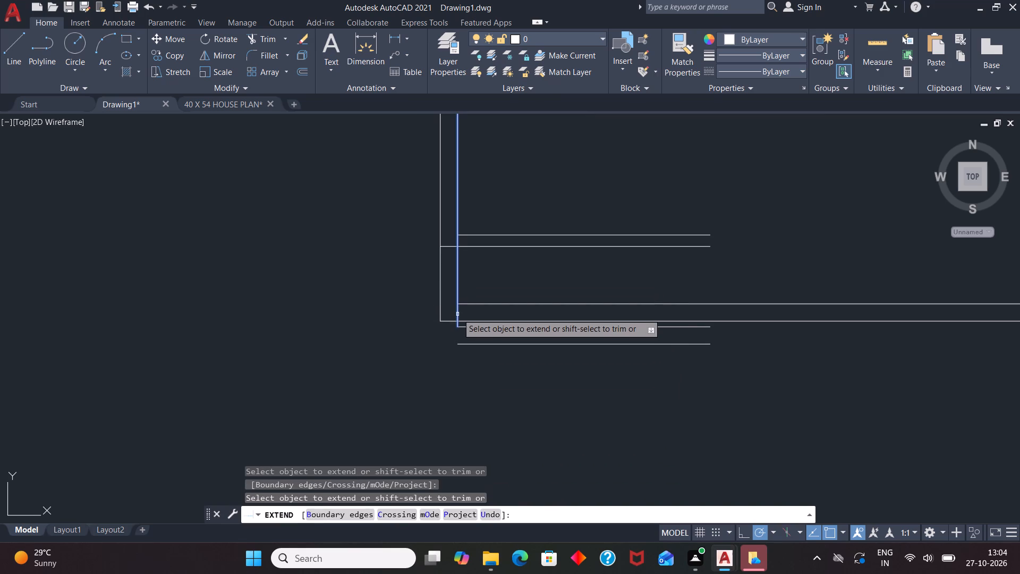
left_click(457, 314)
left_click(457, 323)
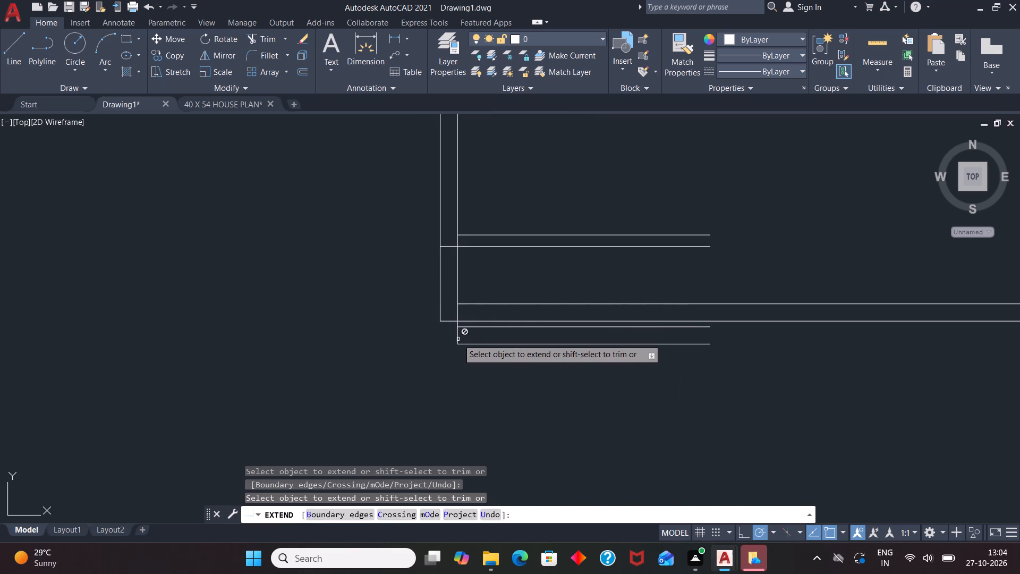
key("Escape")
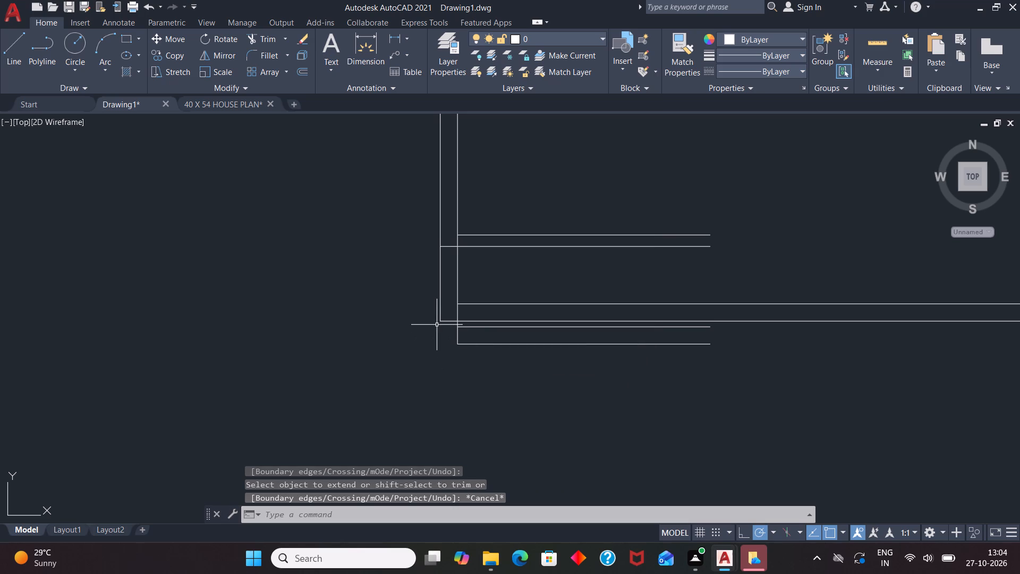
Trim the bottom wall's outer line within the left wall and the left wall's inner line between the lower partition and the bottom wall.
type("TR")
key("Return")
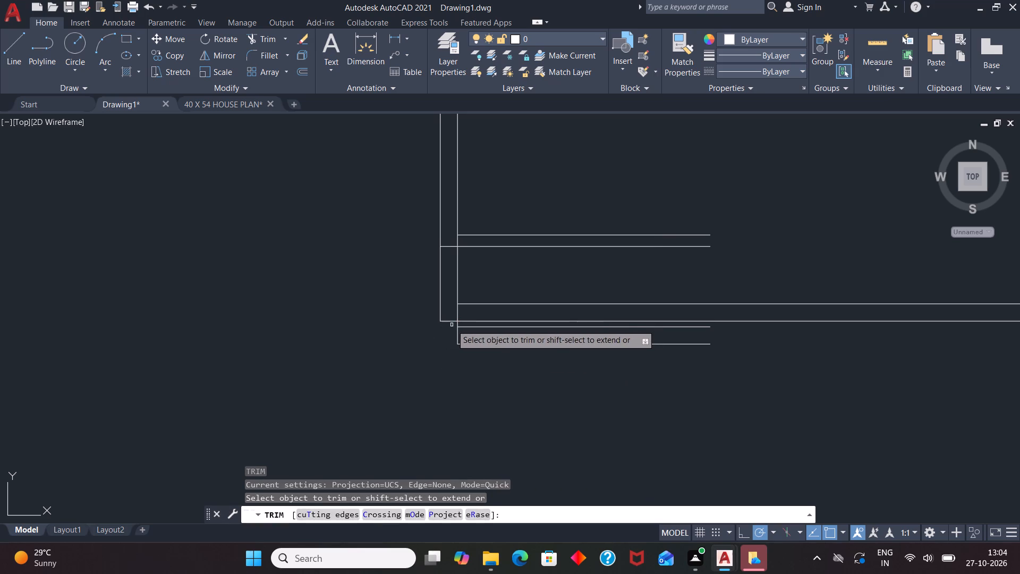
left_click(451, 320)
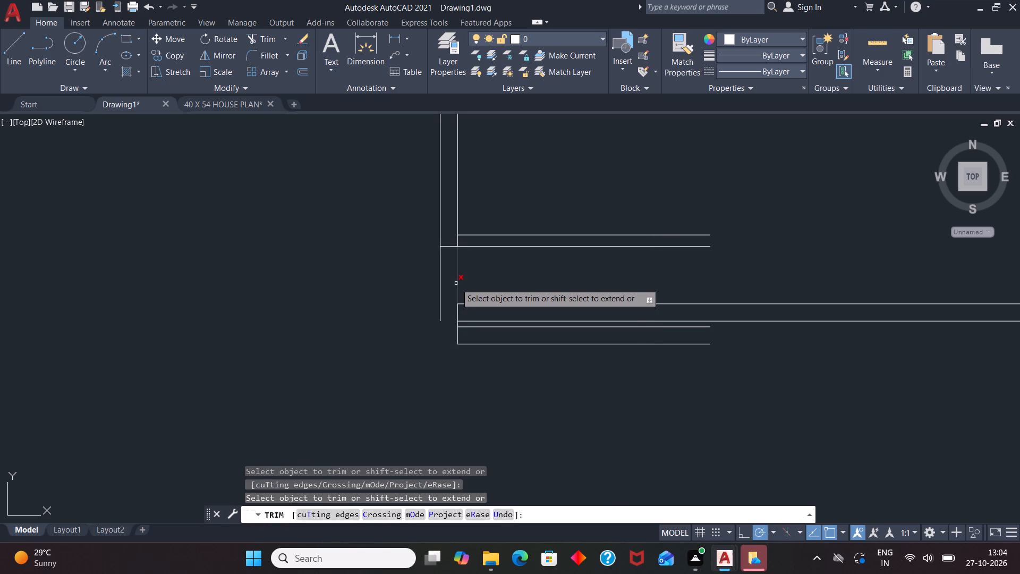
left_click(456, 283)
left_click(468, 305)
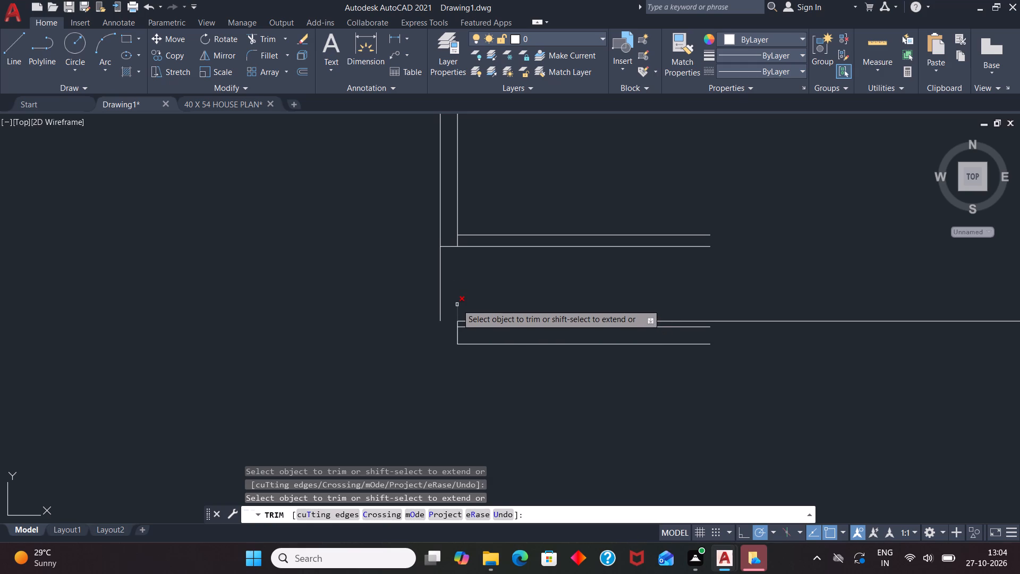
key("ctrl+z")
key("Escape")
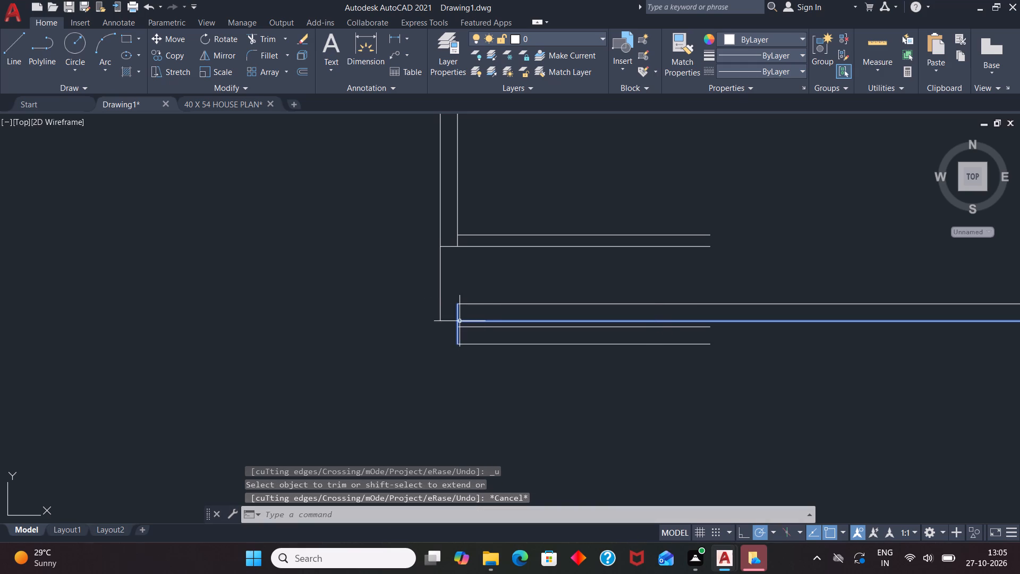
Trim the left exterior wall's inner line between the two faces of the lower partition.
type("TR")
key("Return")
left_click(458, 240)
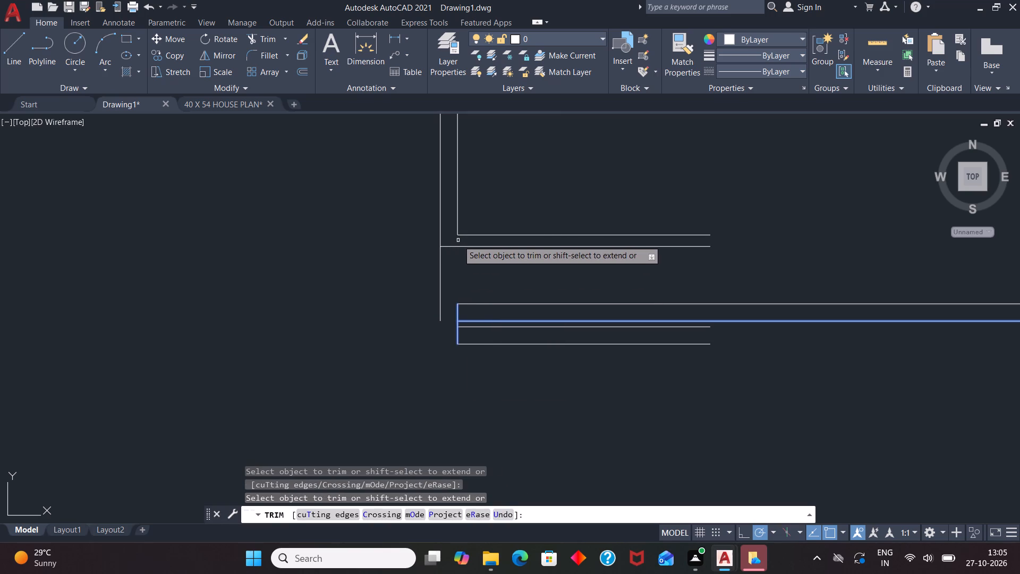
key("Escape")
Draw a horizontal line from the left end of the lowest wall line leftward past the left exterior wall's outer line.
scroll(464, 330, "up", 1)
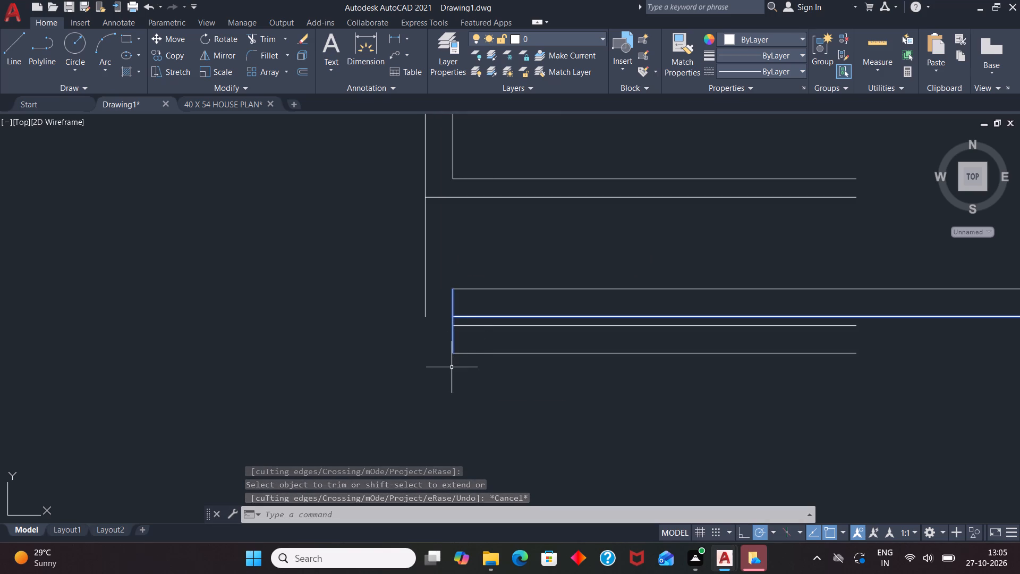
key("l")
key("Return")
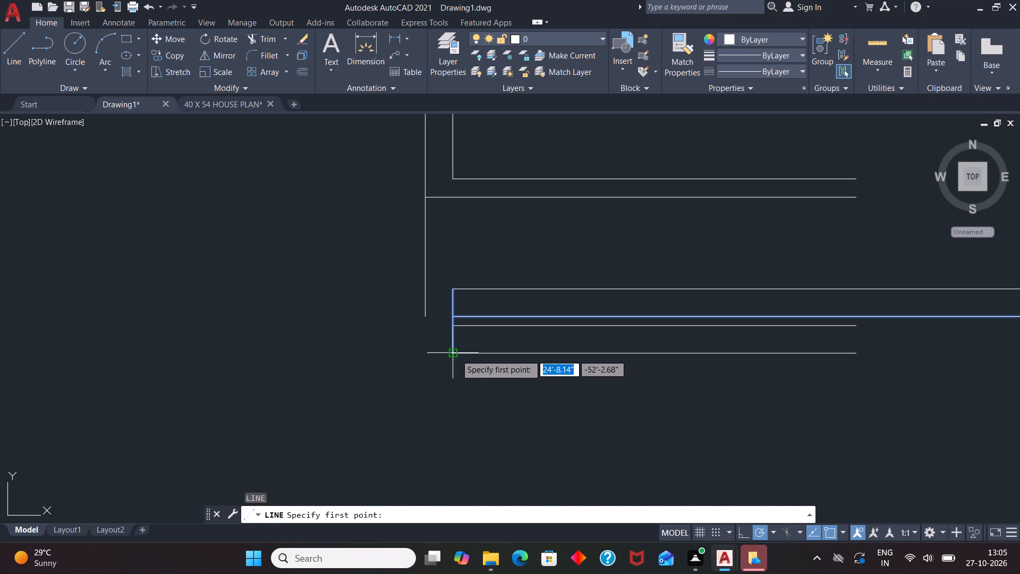
left_click(456, 354)
left_click(384, 354)
key("space")
Extend the left exterior wall's outer line down to the new horizontal line and trim the overhang beyond the corner.
type("EX")
key("Return")
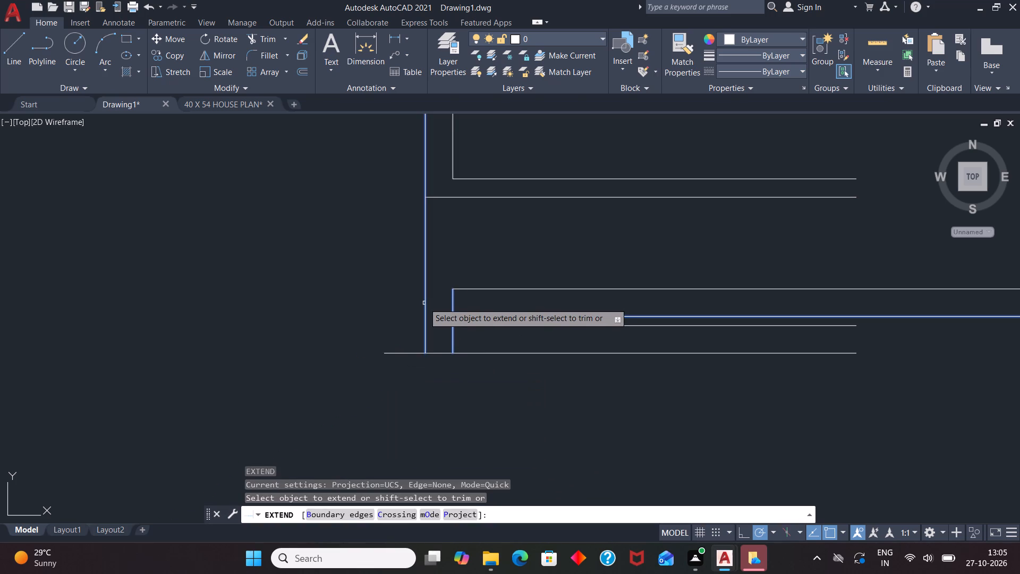
left_click(424, 302)
key("space")
type("TR")
key("Return")
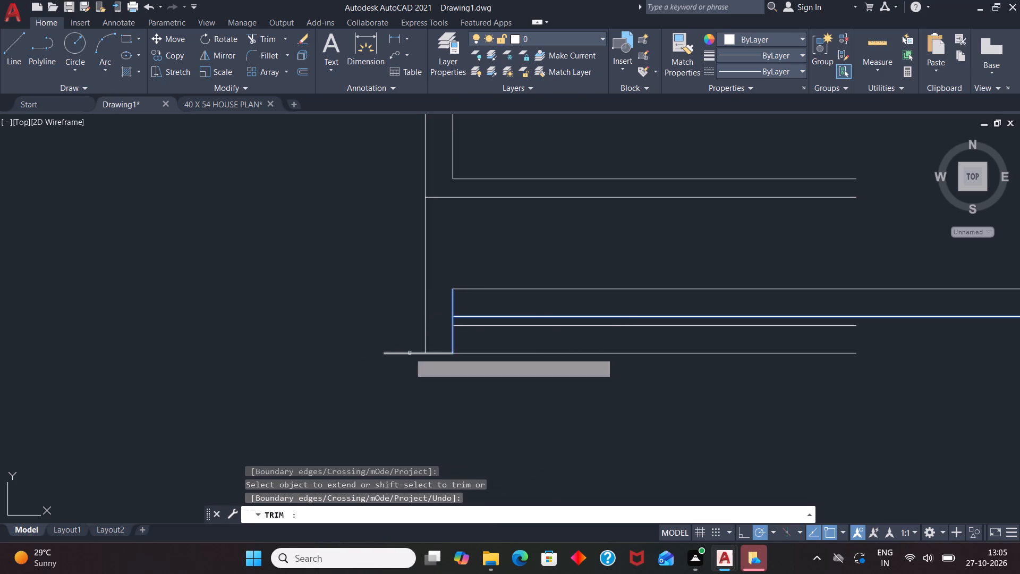
left_click(410, 353)
key("Escape")
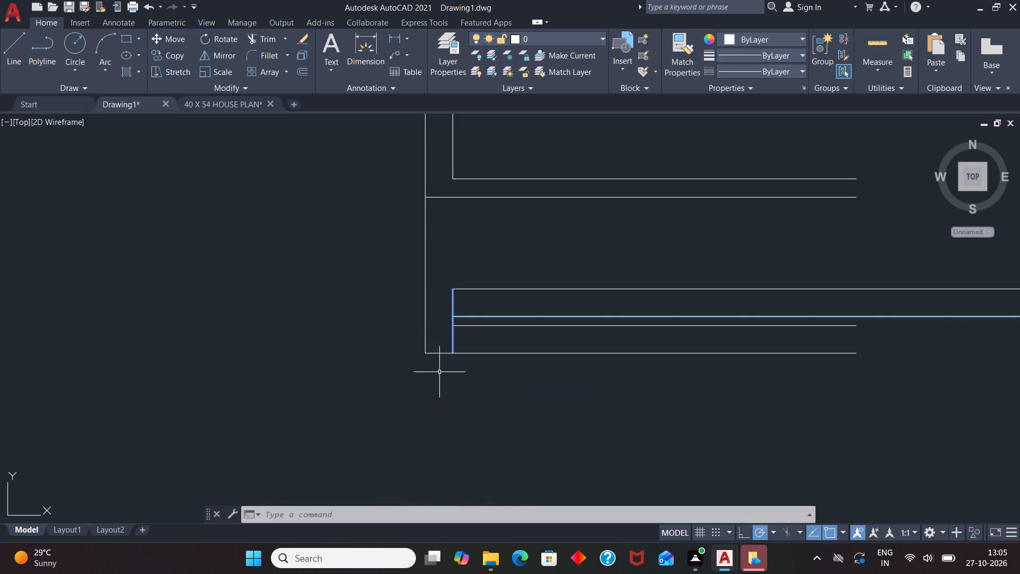
Extend the left exterior wall's inner line down to the lower face of the lower partition.
scroll(437, 377, "down", 1)
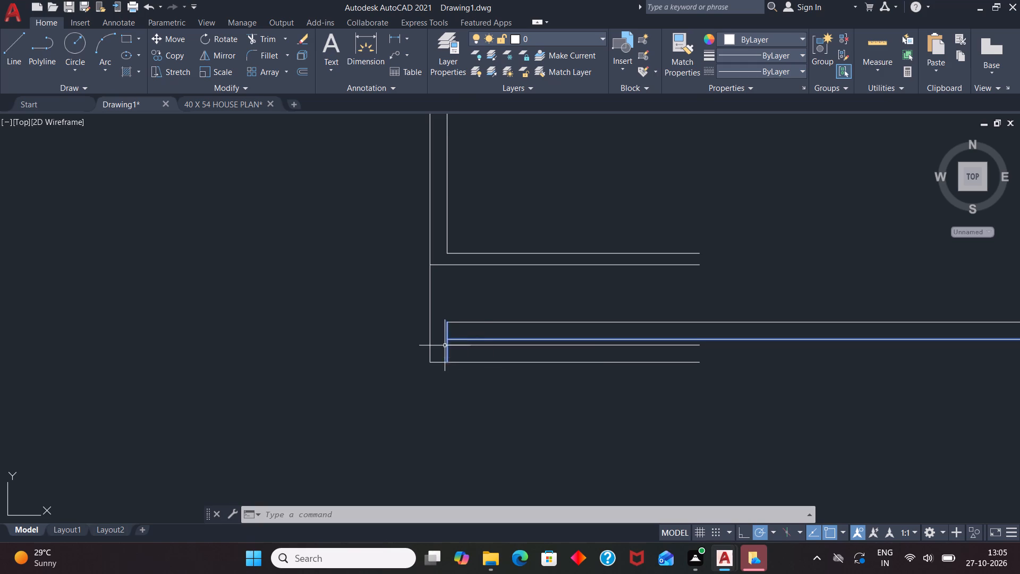
scroll(445, 345, "down", 1)
scroll(518, 368, "up", 1)
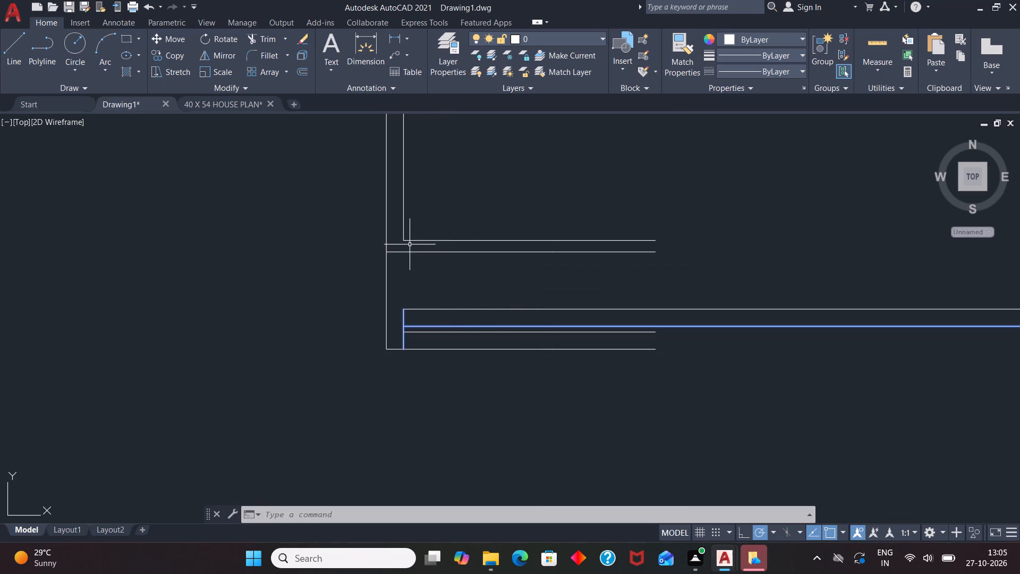
scroll(343, 216, "up", 1)
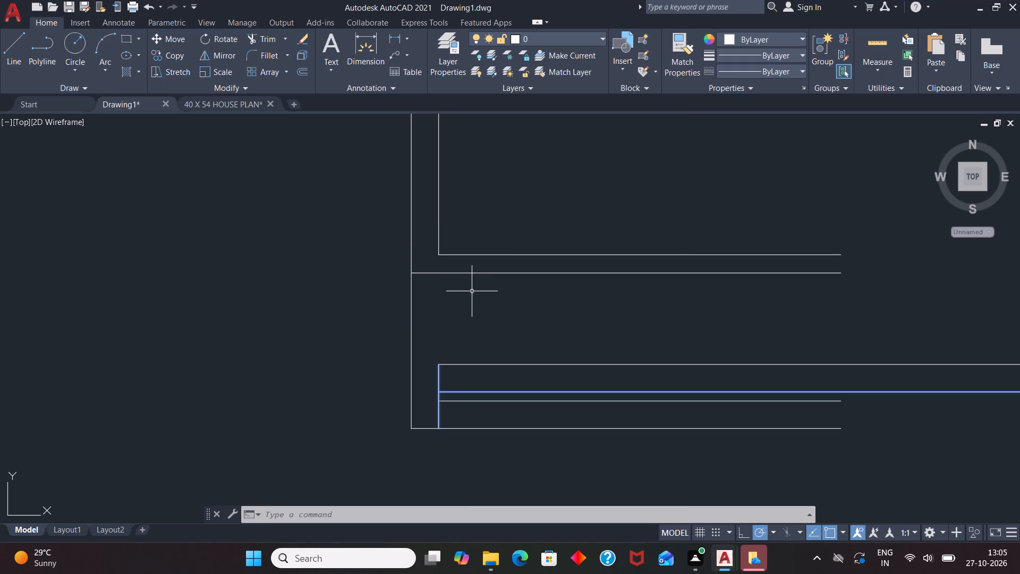
type("EX")
key("Return")
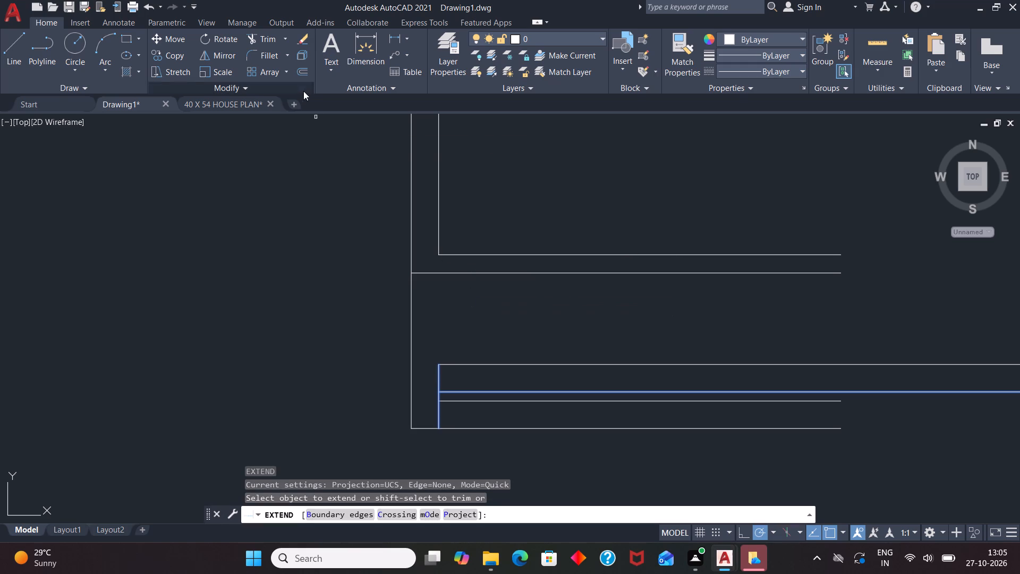
left_click(437, 238)
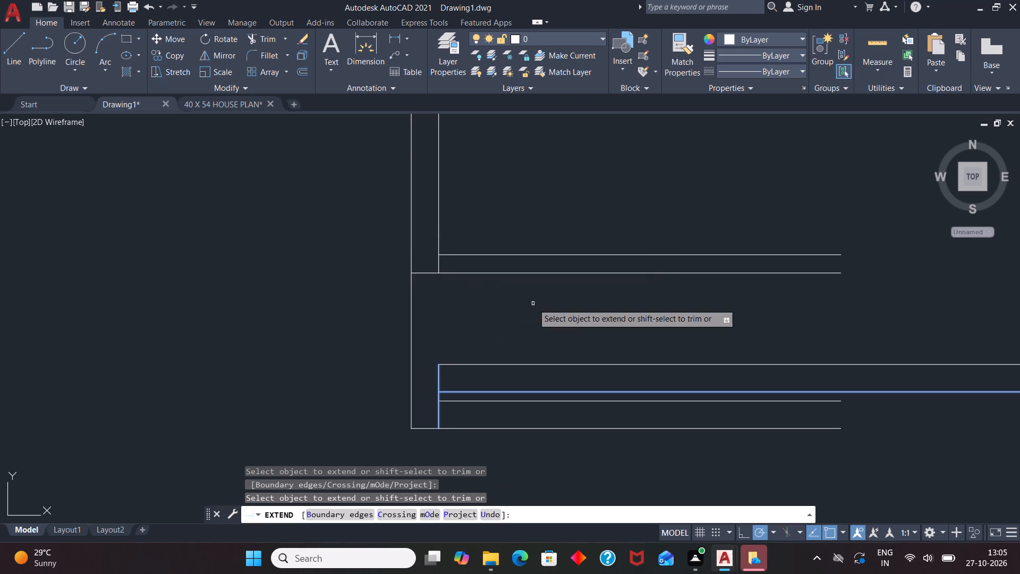
key("space")
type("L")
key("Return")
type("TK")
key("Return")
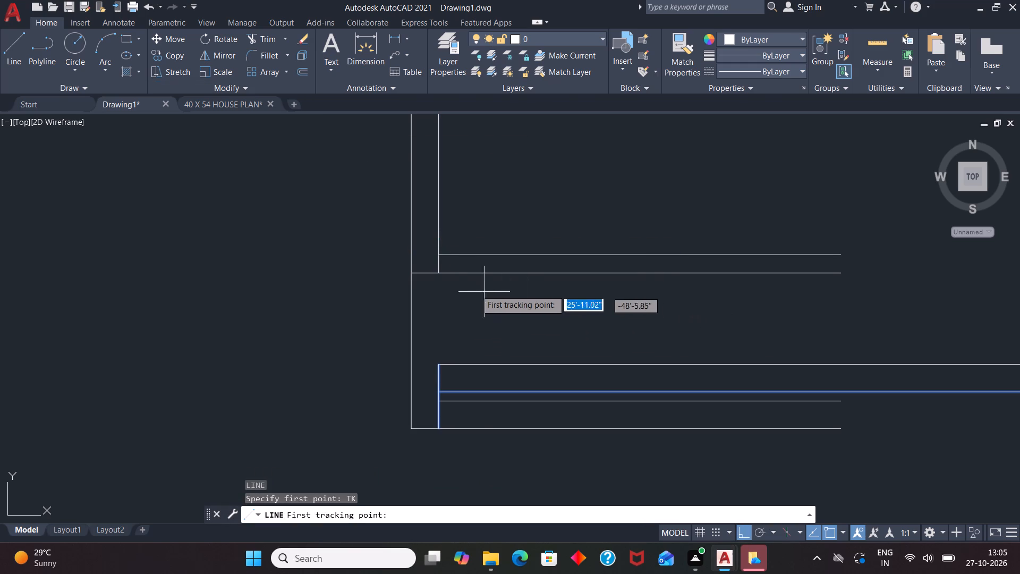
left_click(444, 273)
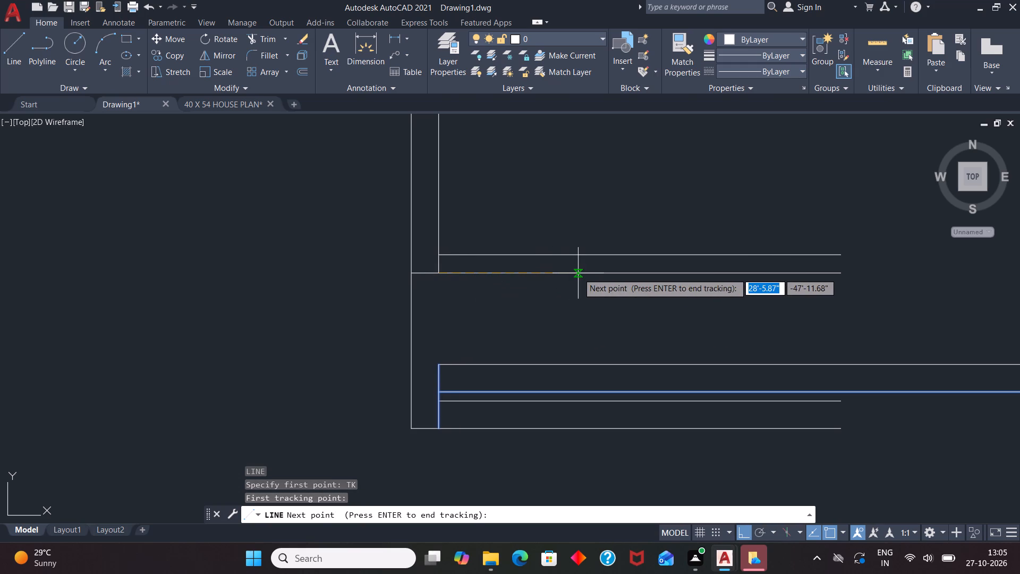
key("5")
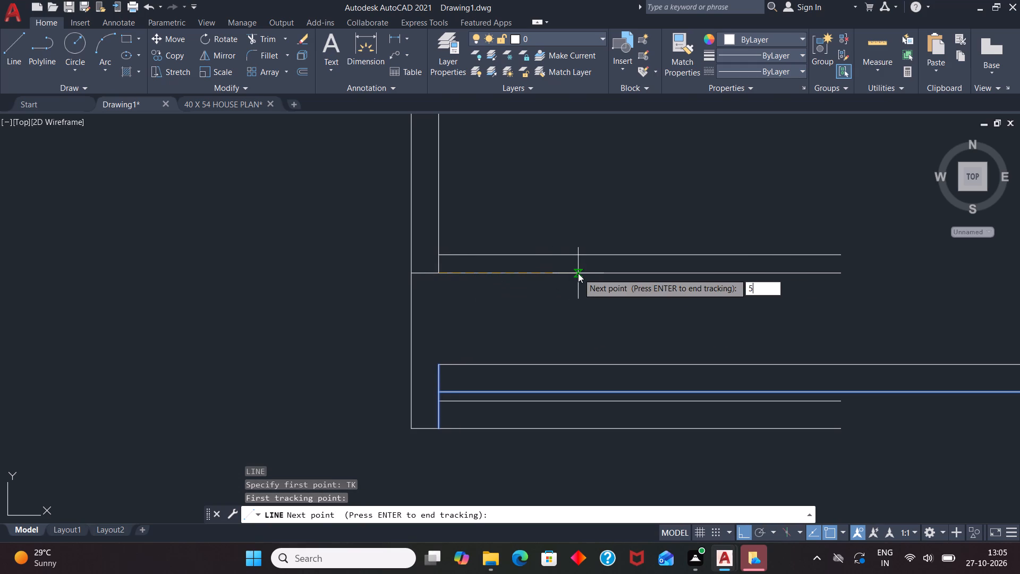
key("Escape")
Draw a vertical line from the right end of the lower partition's upper face down to the right end of the lowest wall line.
scroll(615, 273, "down", 3)
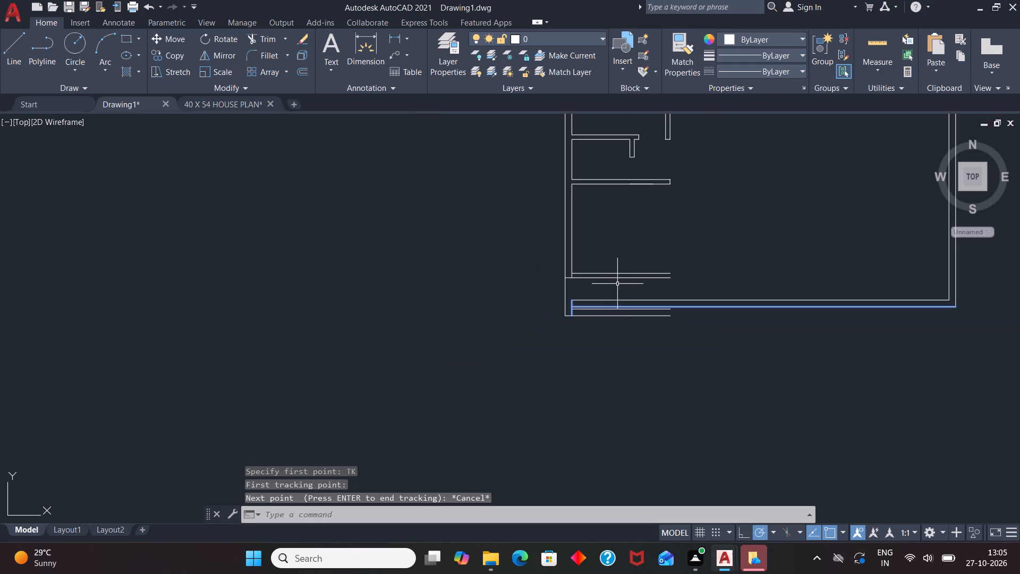
scroll(660, 286, "up", 1)
key("l")
key("Return")
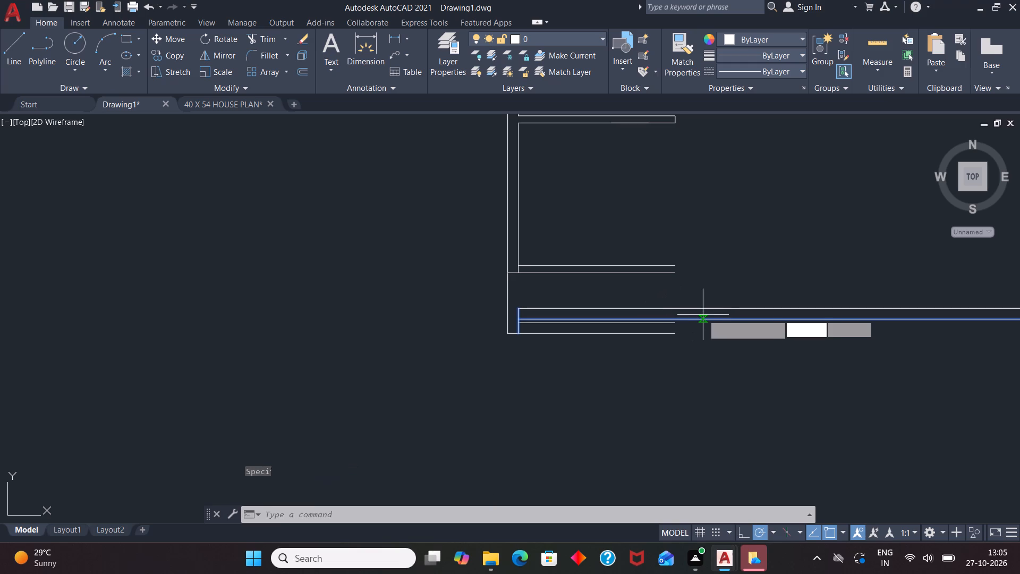
left_click(678, 264)
left_click(671, 333)
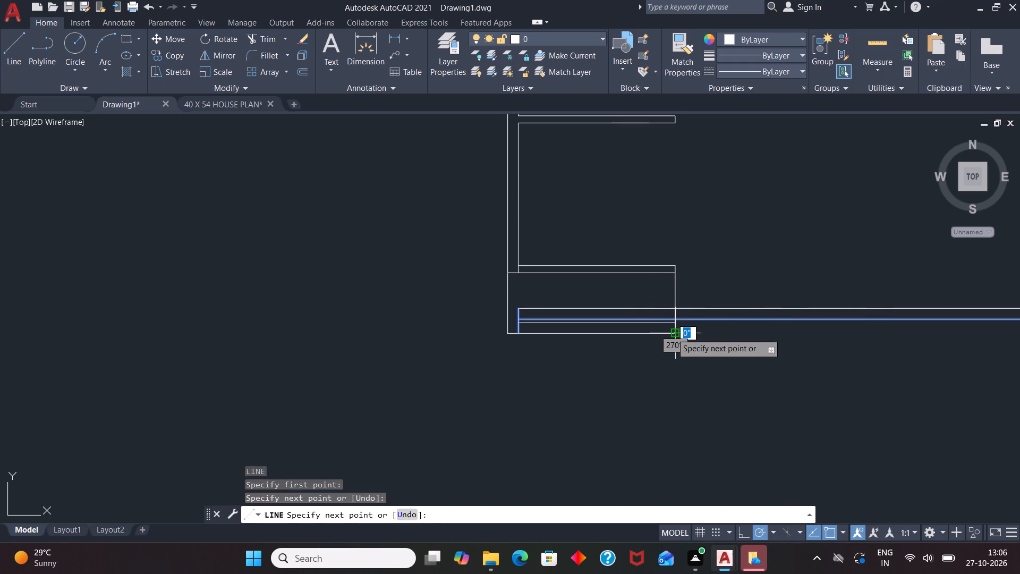
key("space")
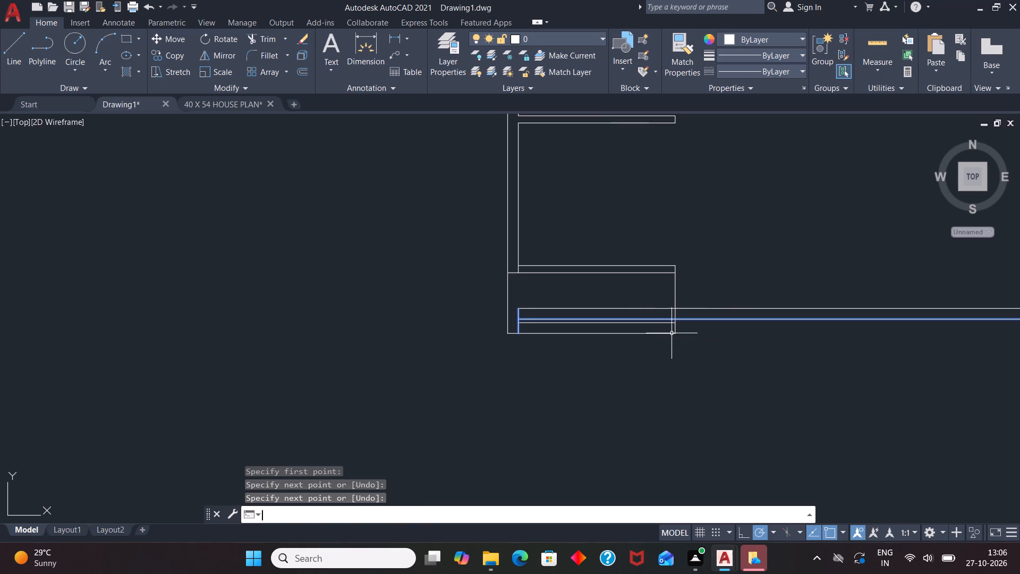
Offset the new vertical line 6" to the left to form a partition.
key("o")
key("Return")
key("6")
key("Return")
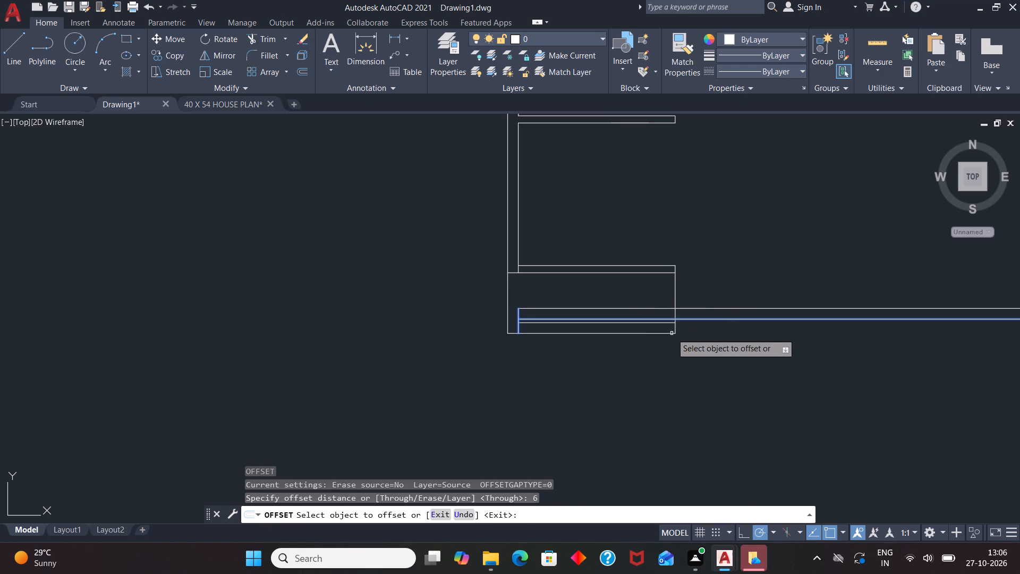
left_click(675, 296)
left_click(659, 306)
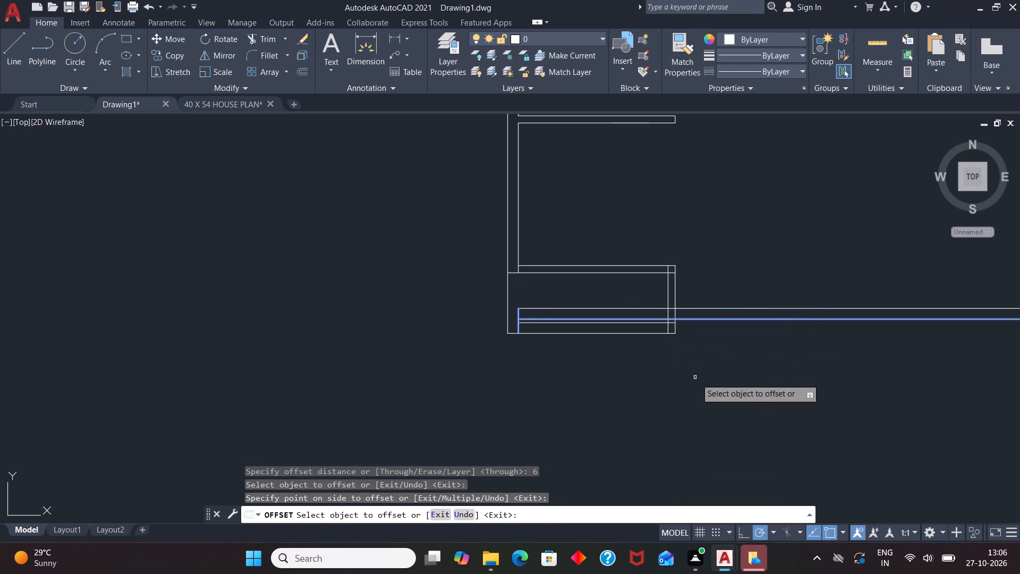
key("space")
Trim away the old bottom wall lines, the short vertical stub and the inner horizontal line inside the lower-left rectangle.
type("TR")
key("Return")
key("Return")
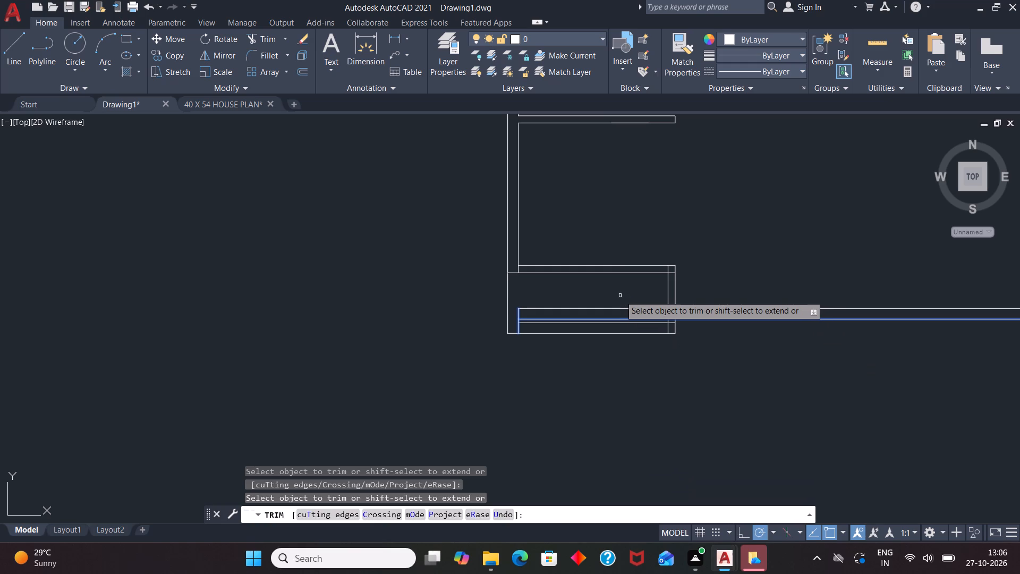
left_click(526, 307)
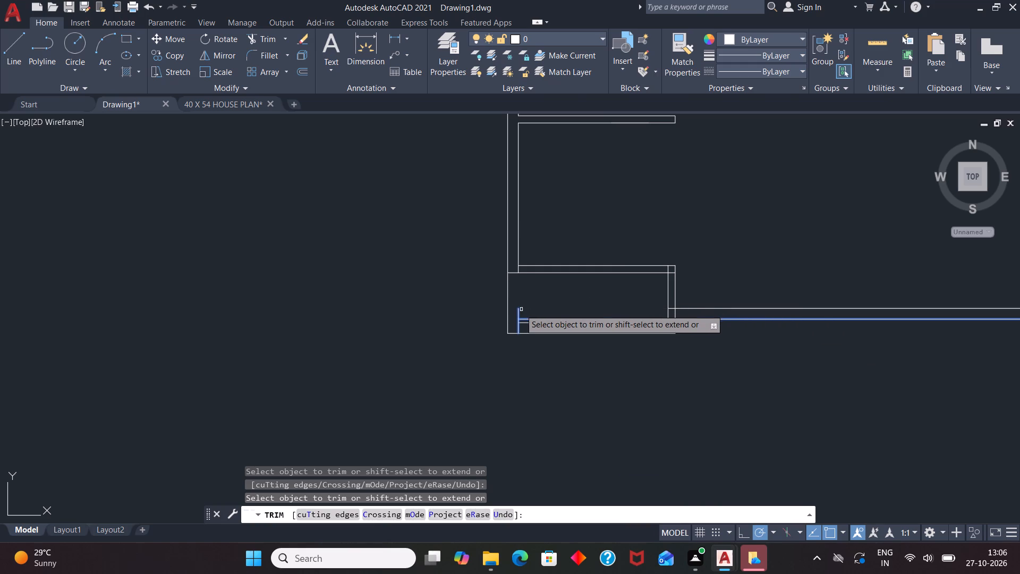
left_click(518, 310)
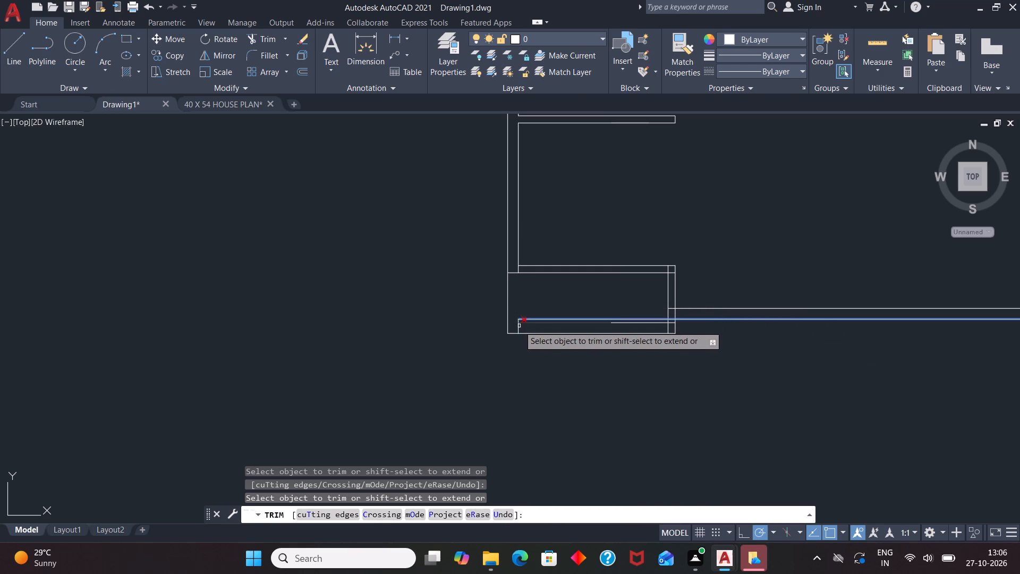
left_click(519, 327)
left_click(518, 322)
left_click_drag(532, 314, 533, 322)
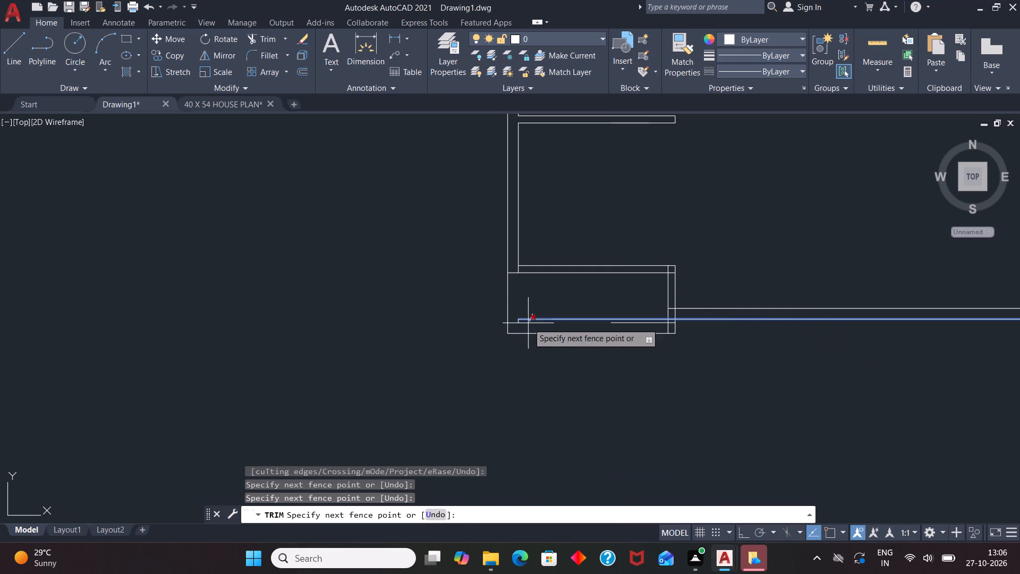
left_click(525, 323)
left_click(519, 321)
left_click(516, 322)
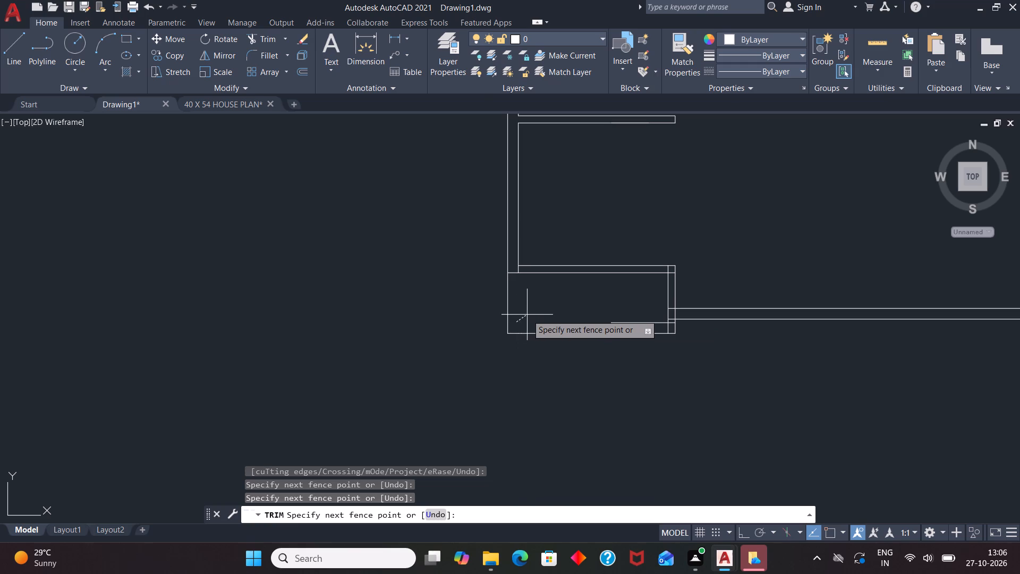
left_click(633, 320)
left_click(634, 324)
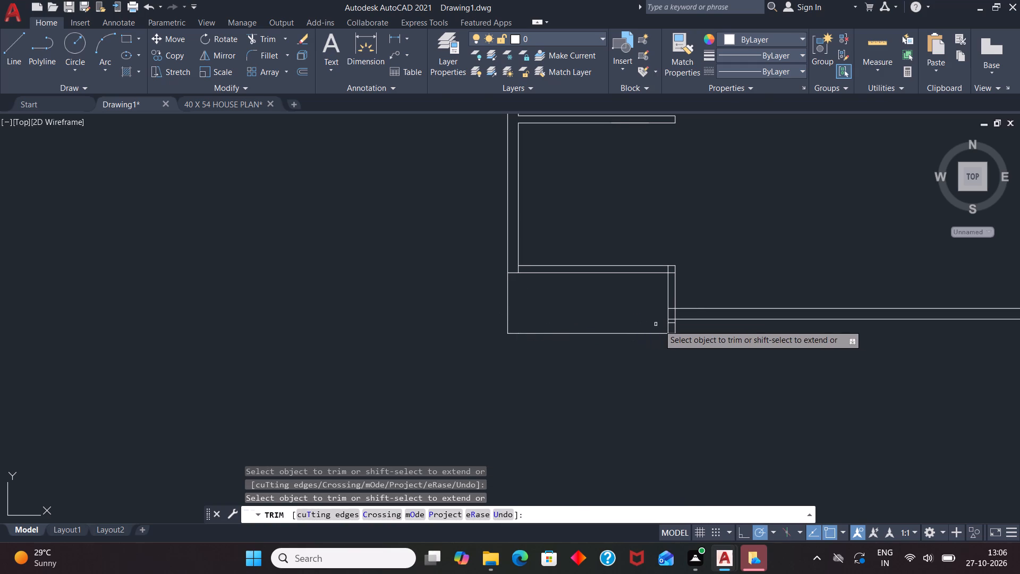
Trim the wall lines crossing the new 6" vertical partition and clean up its upper corner with the lower horizontal partition.
scroll(677, 328, "up", 3)
left_click_drag(656, 326, 651, 242)
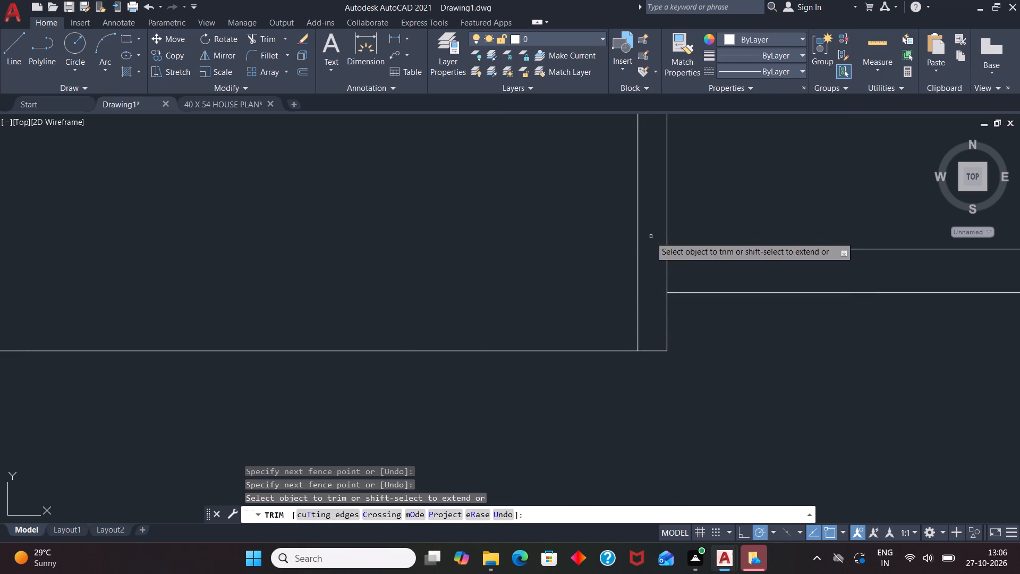
scroll(653, 292, "down", 2)
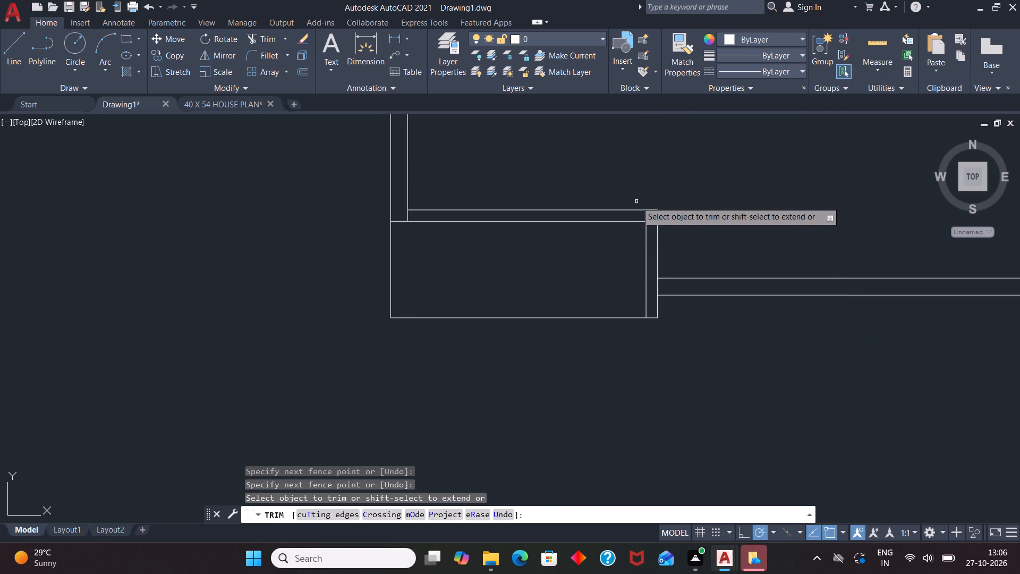
scroll(637, 202, "up", 2)
left_click(670, 252)
left_click(653, 239)
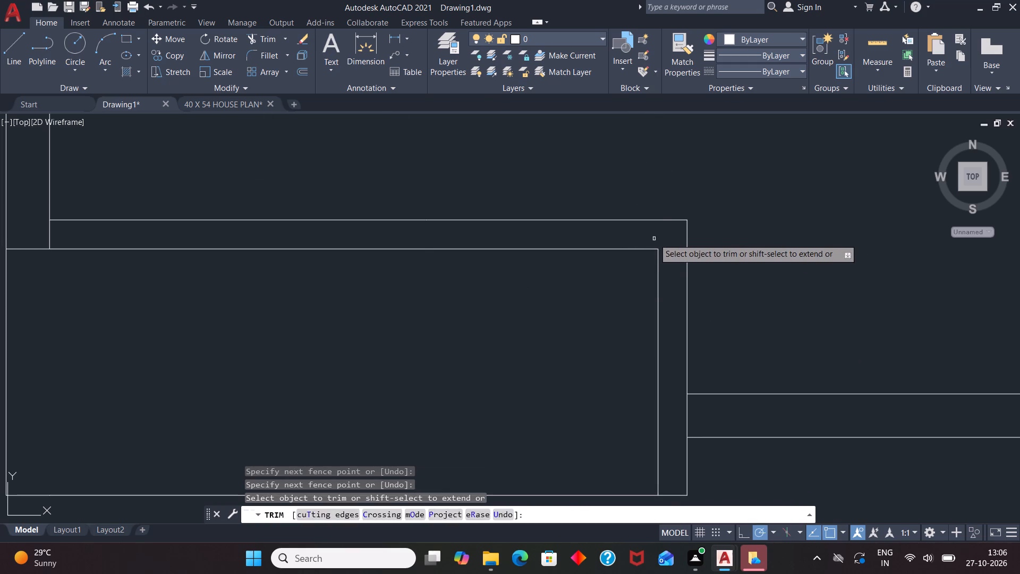
key("Escape")
scroll(736, 225, "down", 3)
scroll(763, 179, "up", 1)
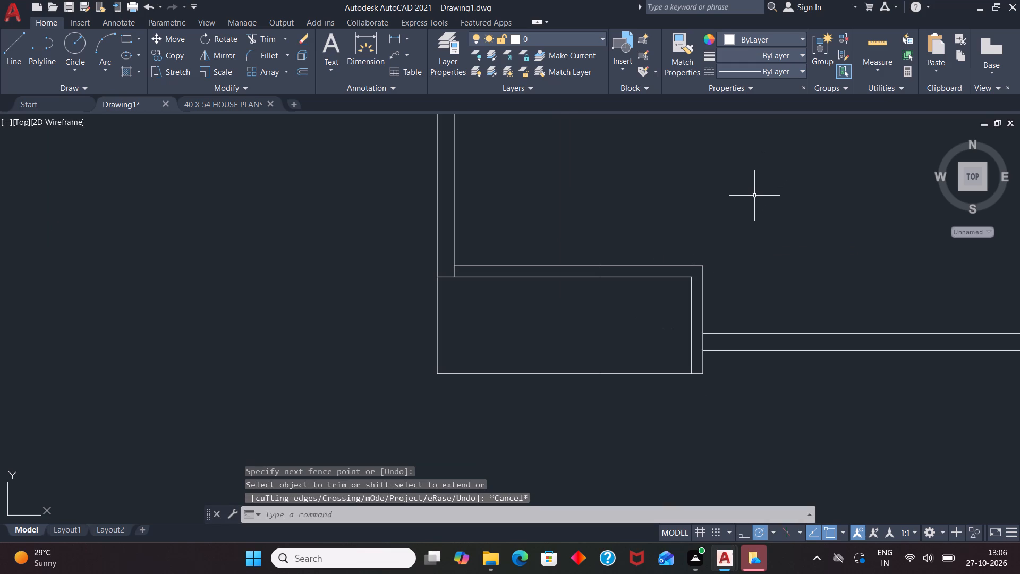
Draw a vertical line across the lower-left enclosure, starting 5'6" left of its inner upper-right corner and ending on its bottom line.
key("l")
key("Return")
type("TK")
key("Return")
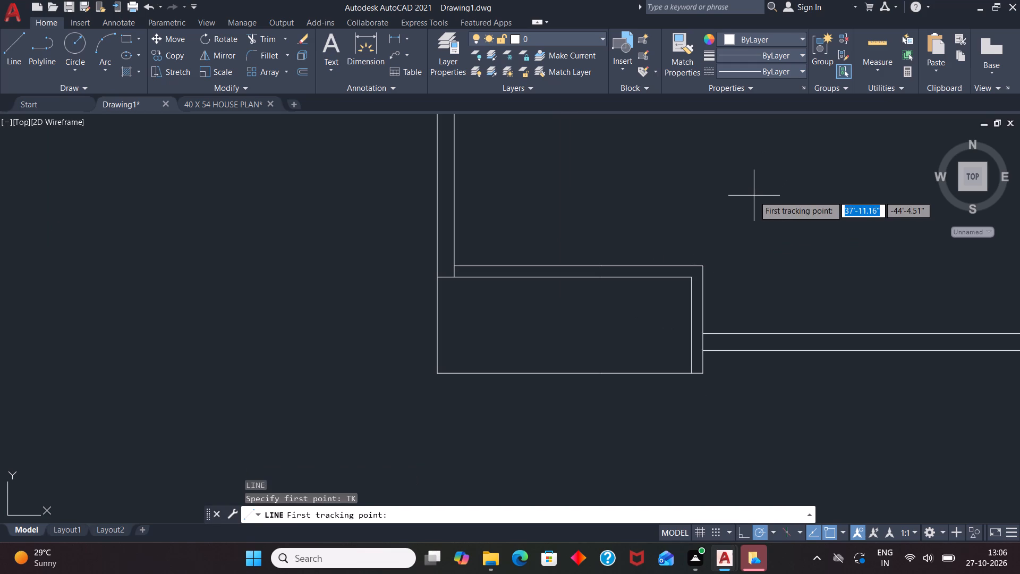
left_click(691, 281)
type("5'6\"")
key("Return")
key("Return")
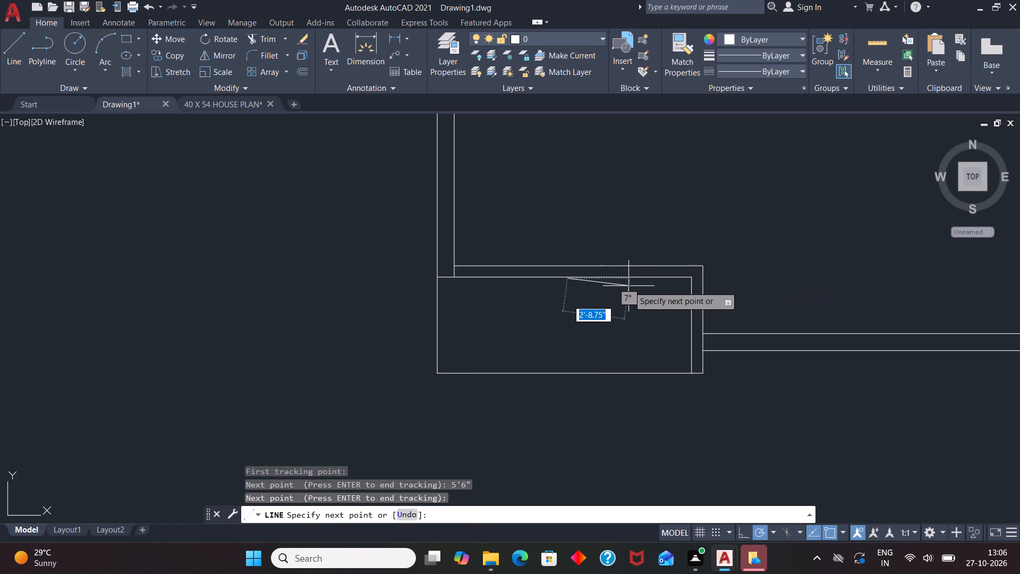
left_click(567, 373)
key("space")
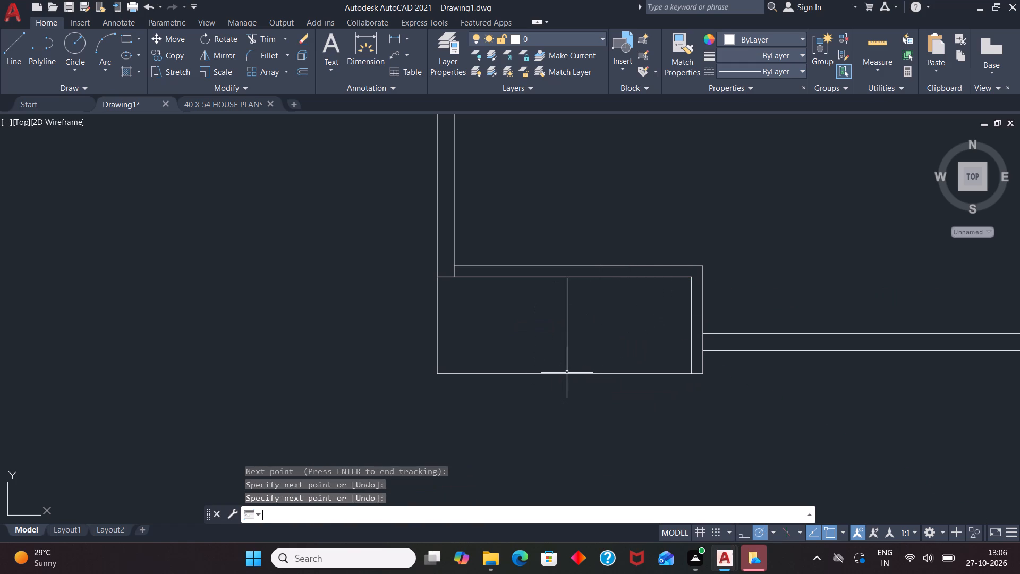
Offset the enclosure's new vertical dividing line 6" to the left to form a partition.
type("O")
key("Return")
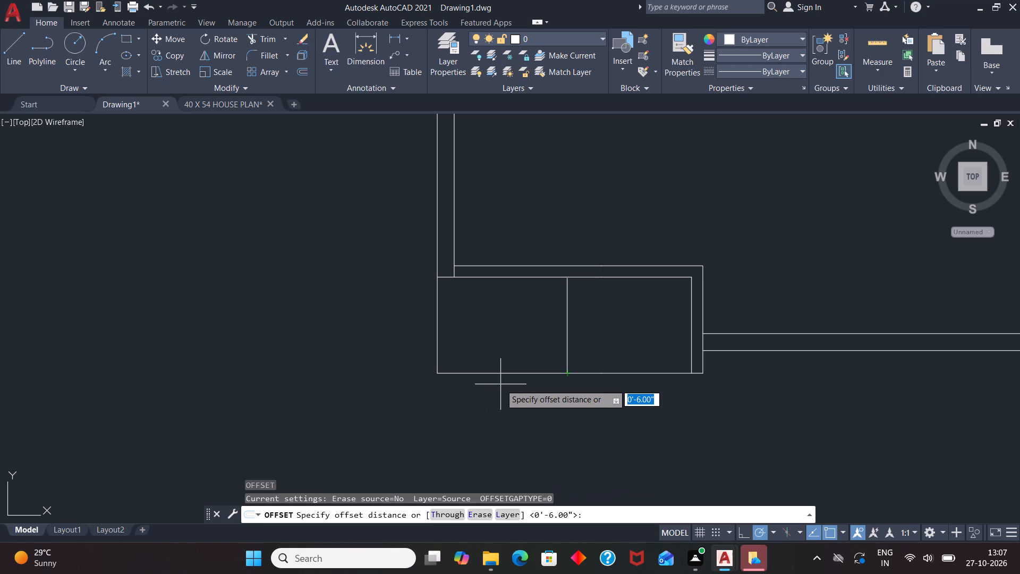
key("6")
key("Return")
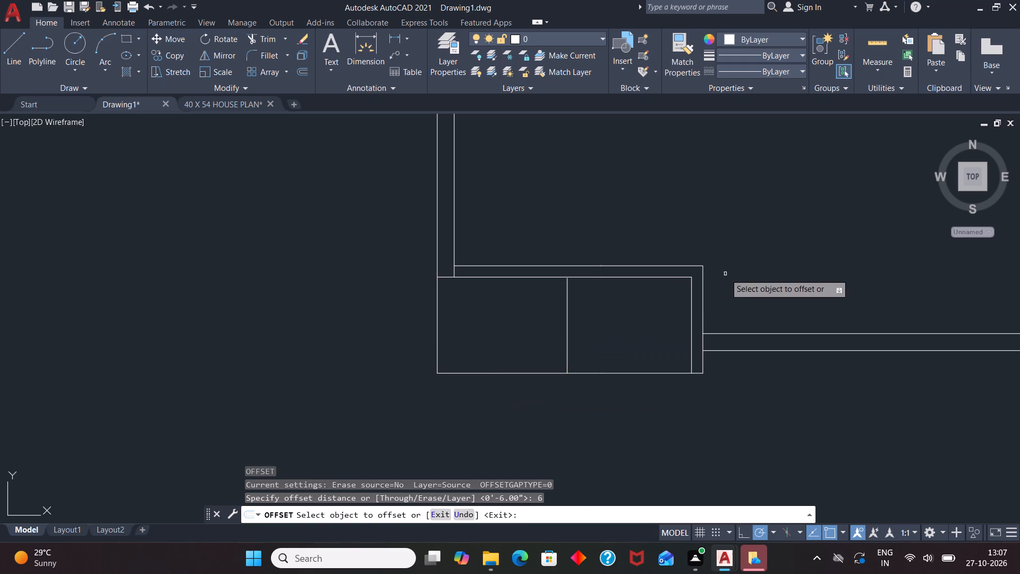
left_click(566, 330)
left_click(545, 345)
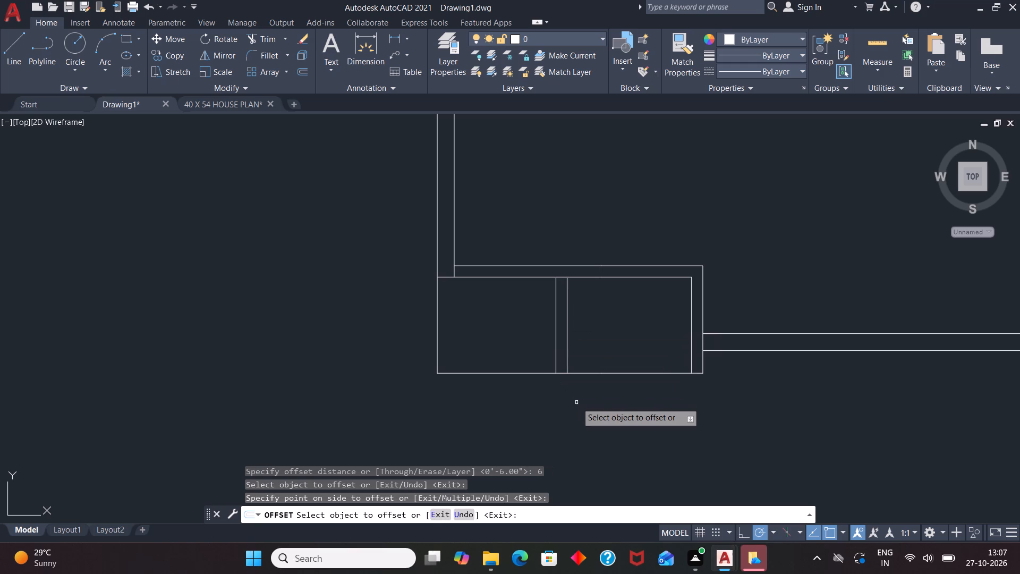
key("space")
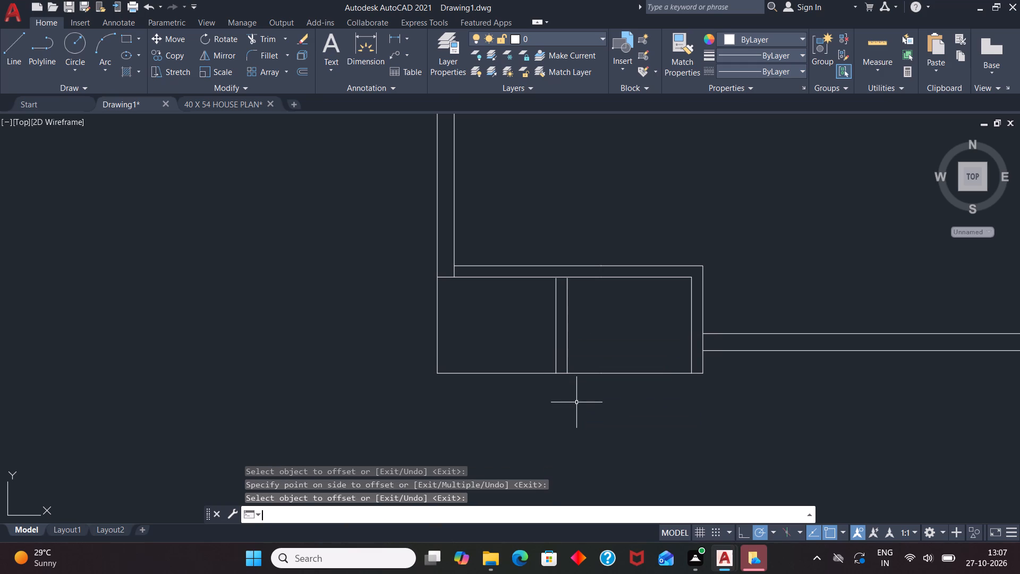
scroll(422, 280, "down", 3)
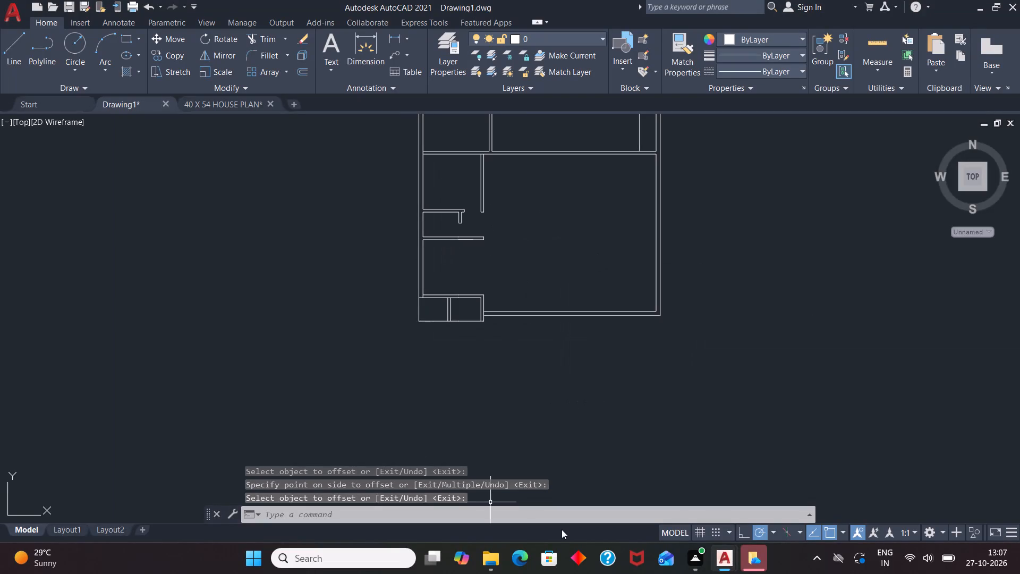
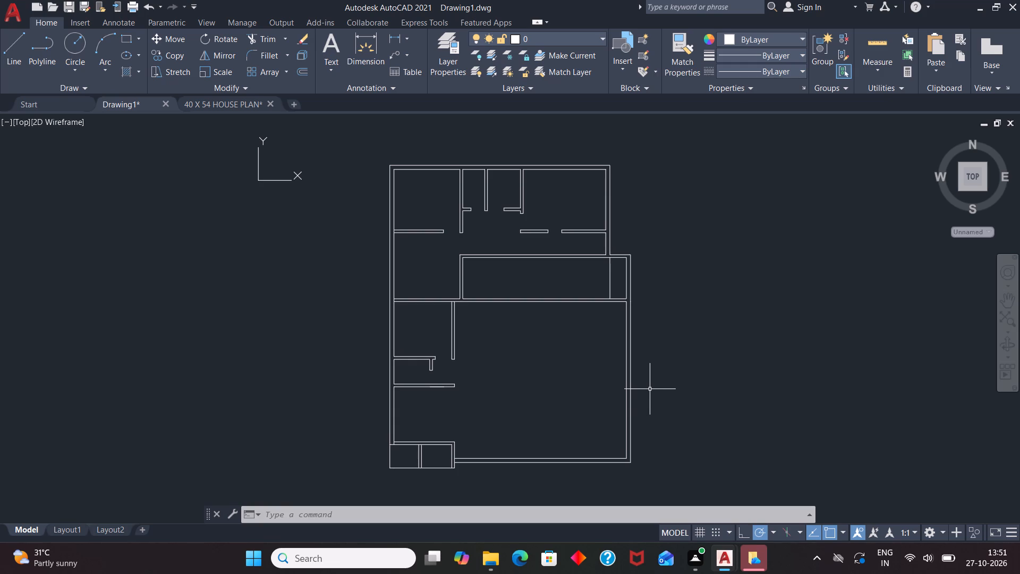
Extend both lines of the enclosure's vertical partition up to the upper line of its top wall.
scroll(472, 455, "up", 2)
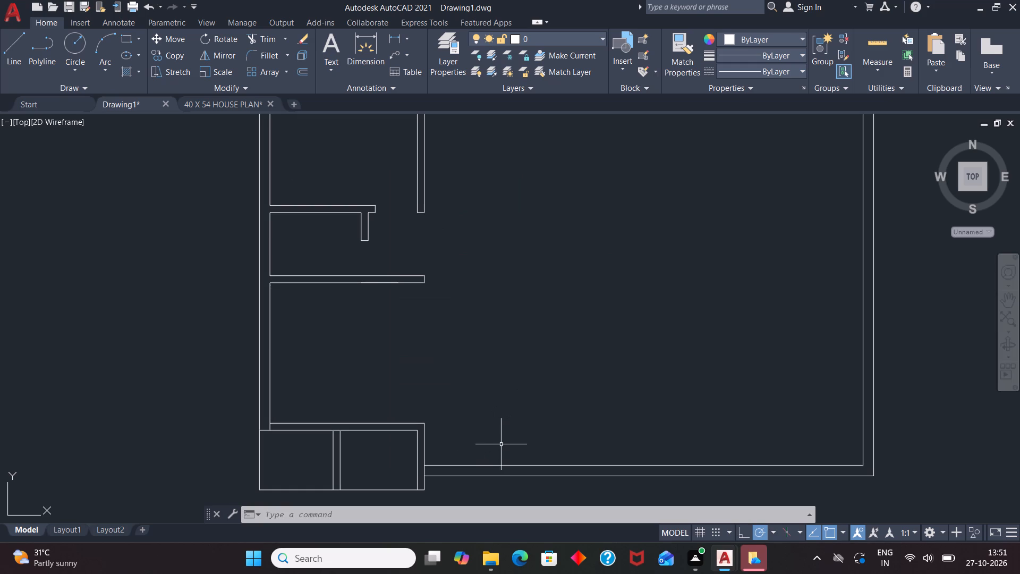
type("EX")
key("Return")
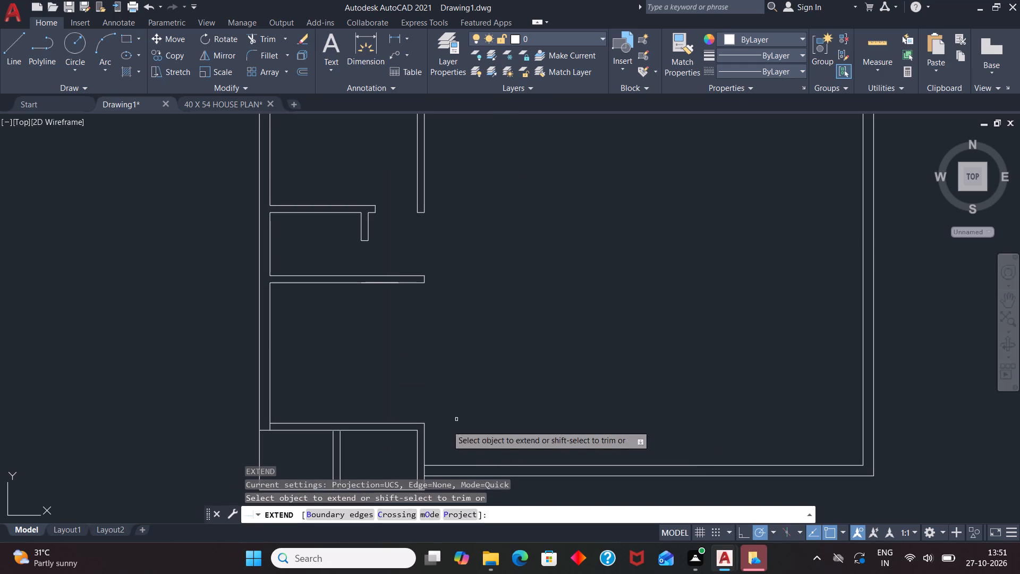
left_click_drag(322, 444, 355, 450)
left_click(341, 437)
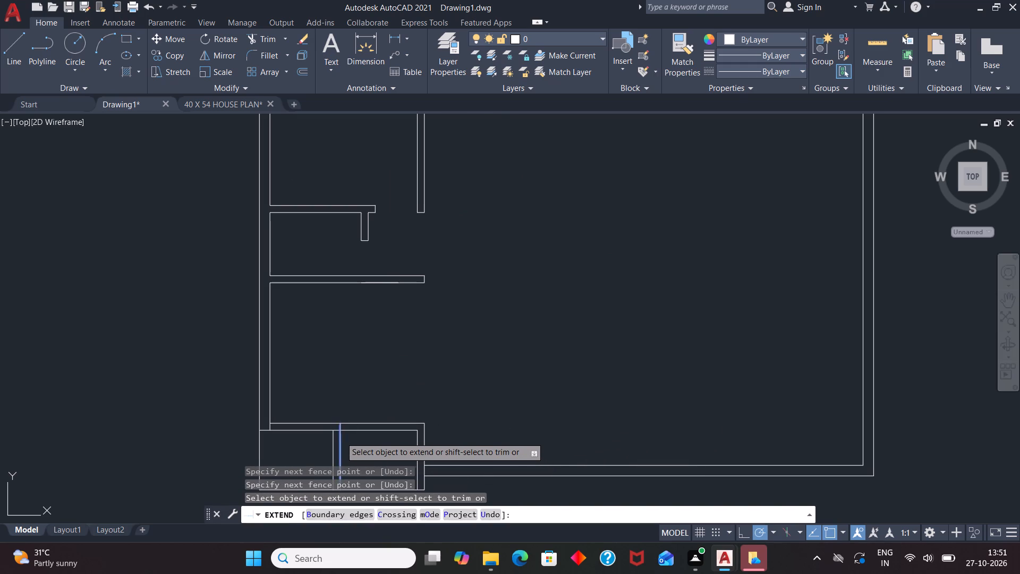
left_click(334, 435)
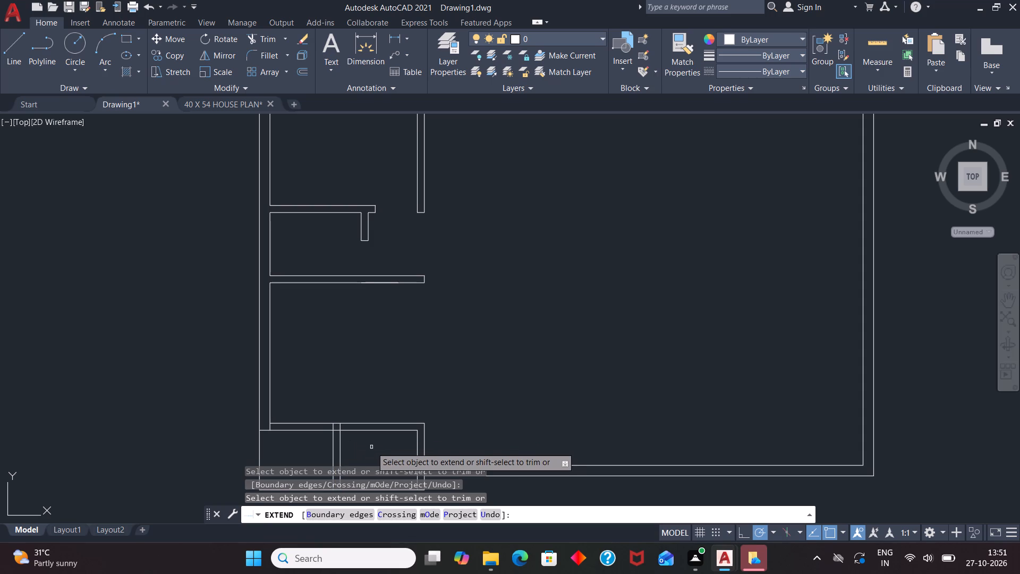
key("space")
Trim the top wall's lower line between the two partition lines of the enclosure.
type("TR")
key("Return")
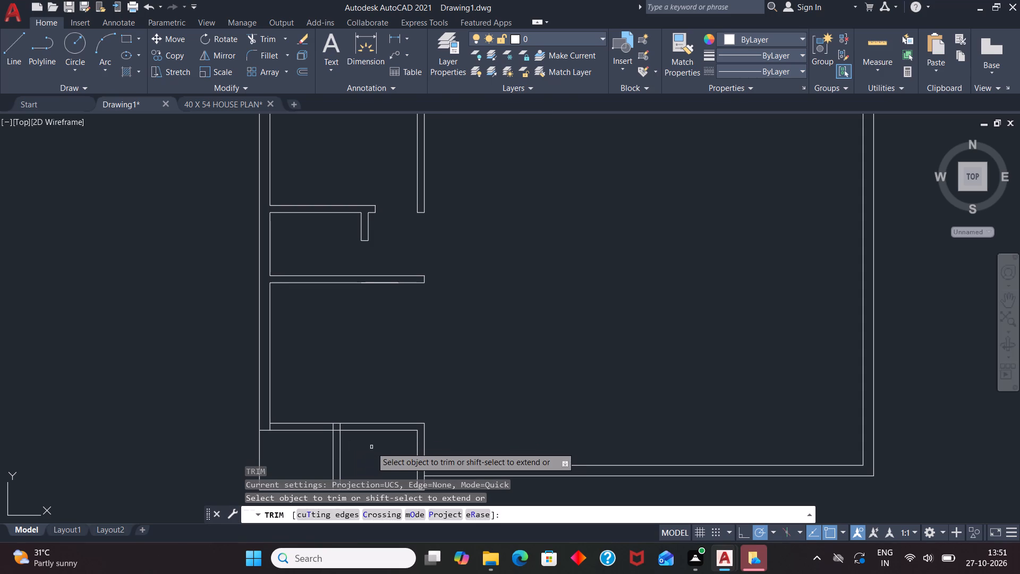
scroll(332, 428, "up", 2)
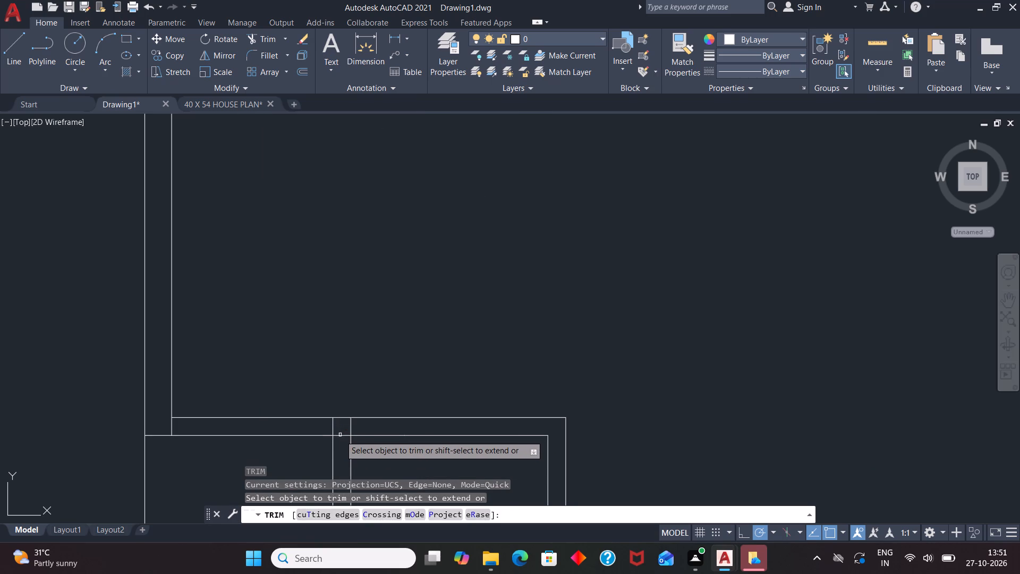
left_click(340, 435)
scroll(428, 341, "down", 2)
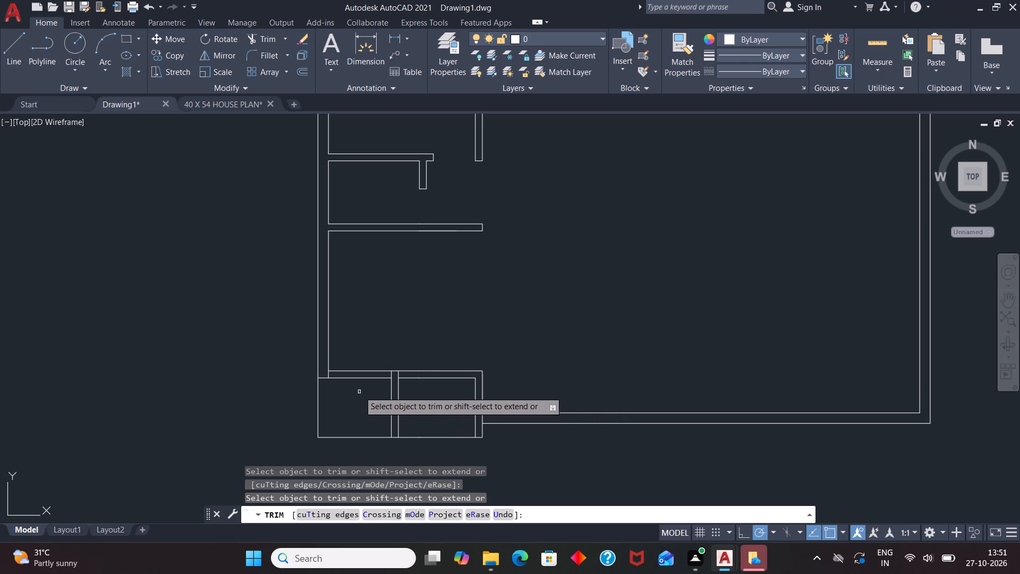
key("space")
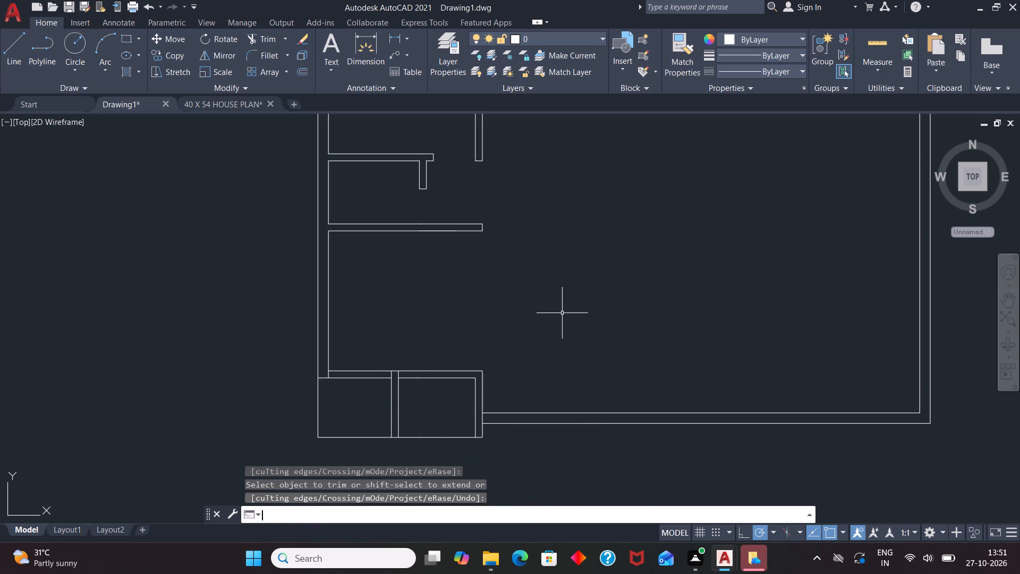
Draw a short jamb line across the enclosure's top wall, 2'6" right of the right compartment's inner upper-left corner.
scroll(404, 411, "up", 1)
key("l")
key("Return")
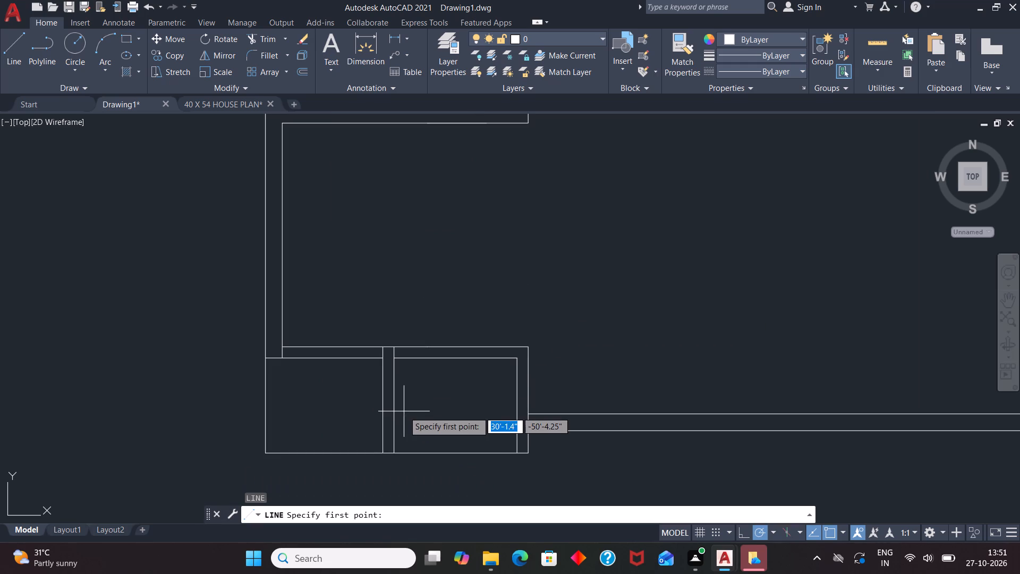
type("TK")
key("Return")
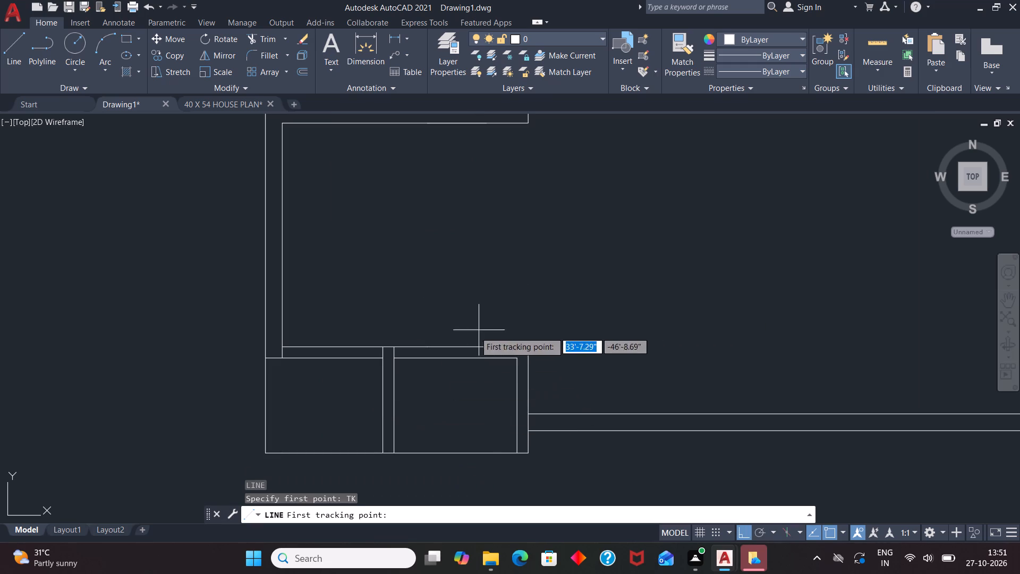
left_click_drag(398, 358, 407, 362)
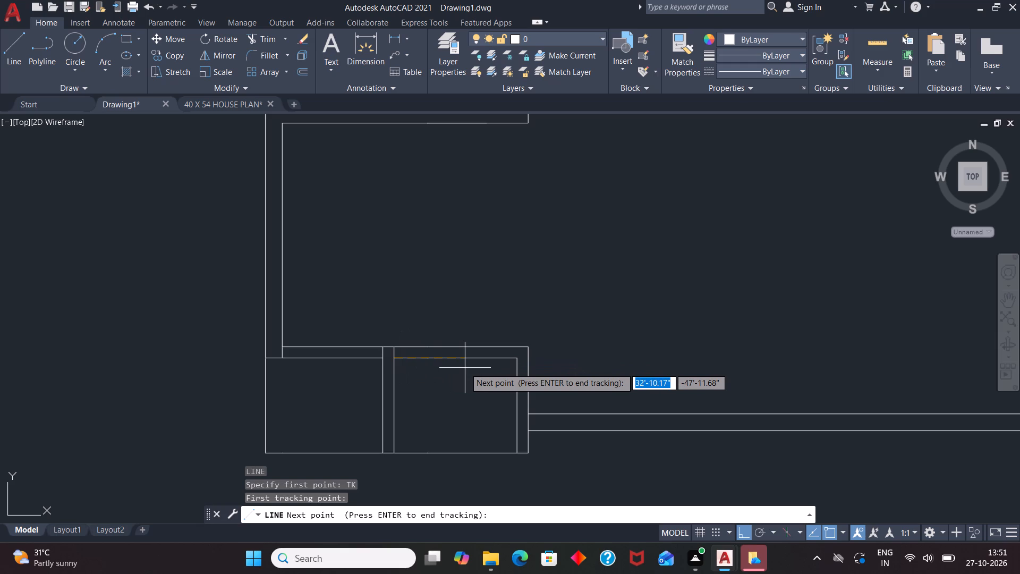
type("2'6\"")
key("Return")
key("Return")
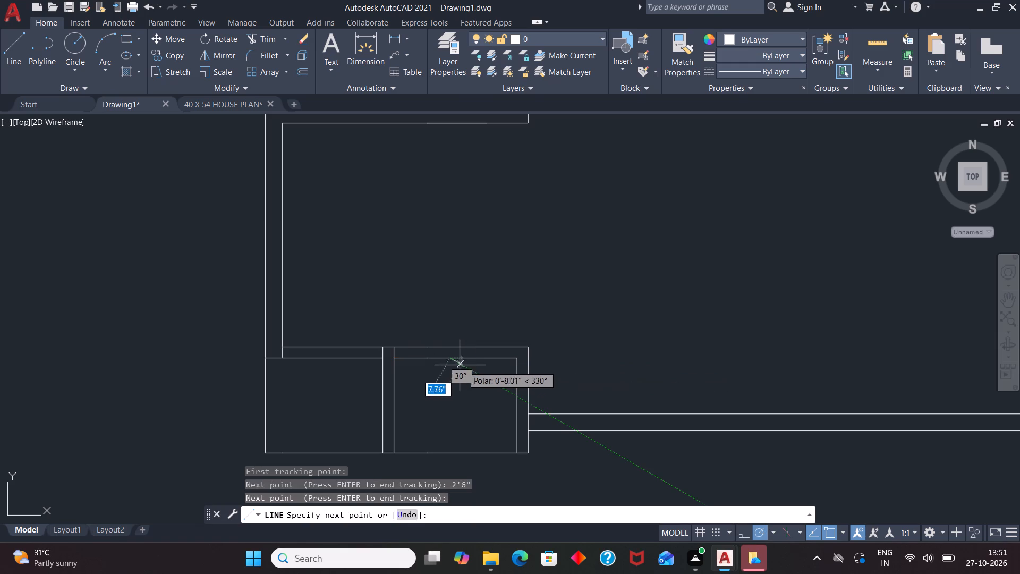
scroll(436, 341, "up", 3)
left_click(487, 366)
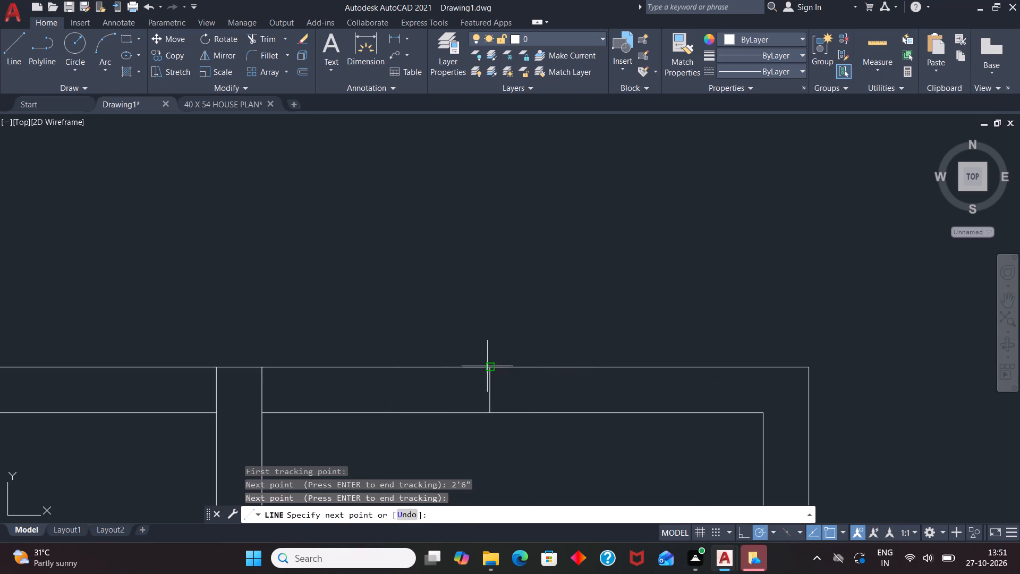
key("space")
Trim both top wall lines between the partition and the jamb line to form a 2'6" opening.
type("TR")
key("Return")
key("Return")
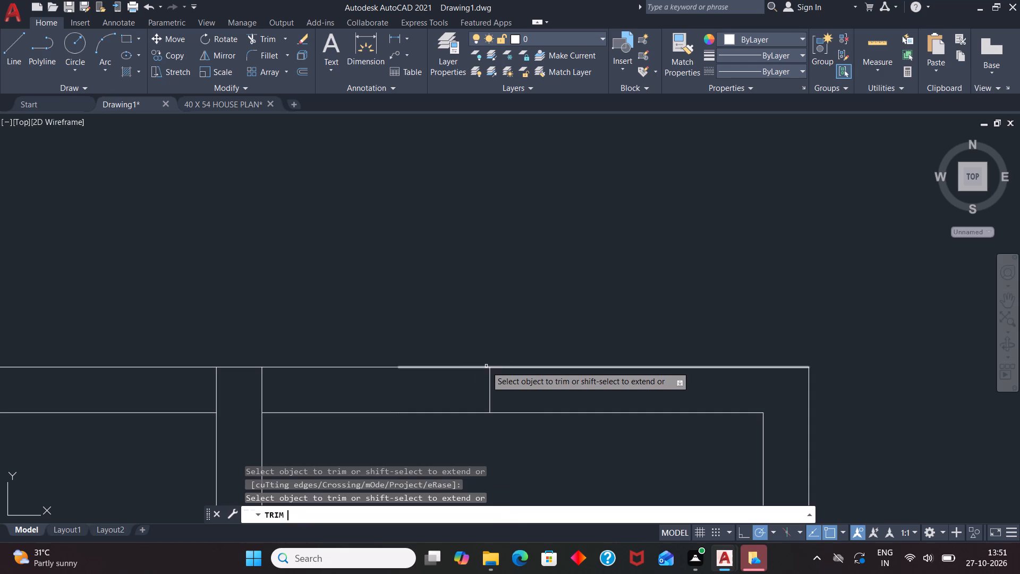
left_click_drag(437, 338, 432, 434)
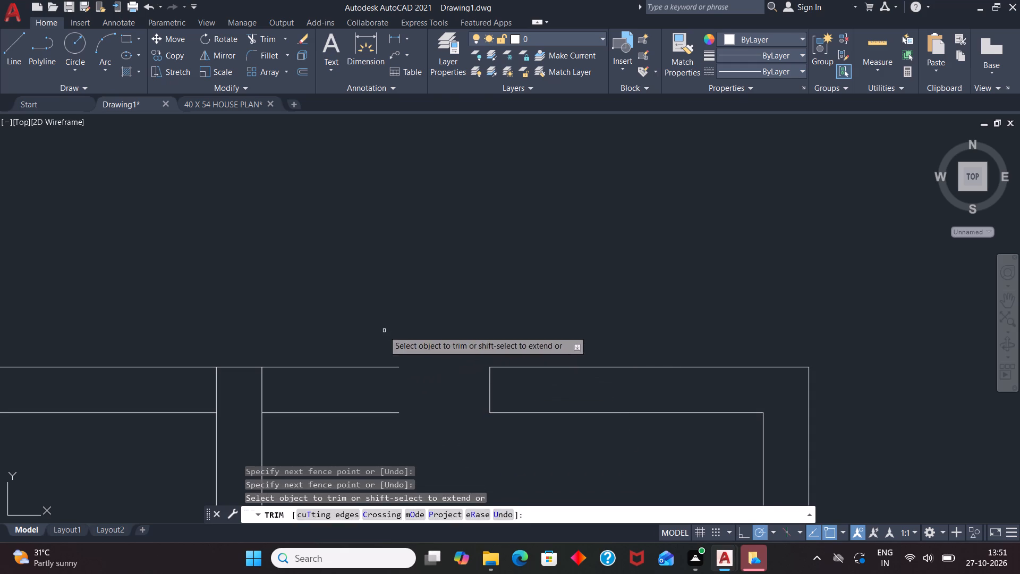
left_click_drag(382, 338, 369, 429)
scroll(387, 322, "down", 3)
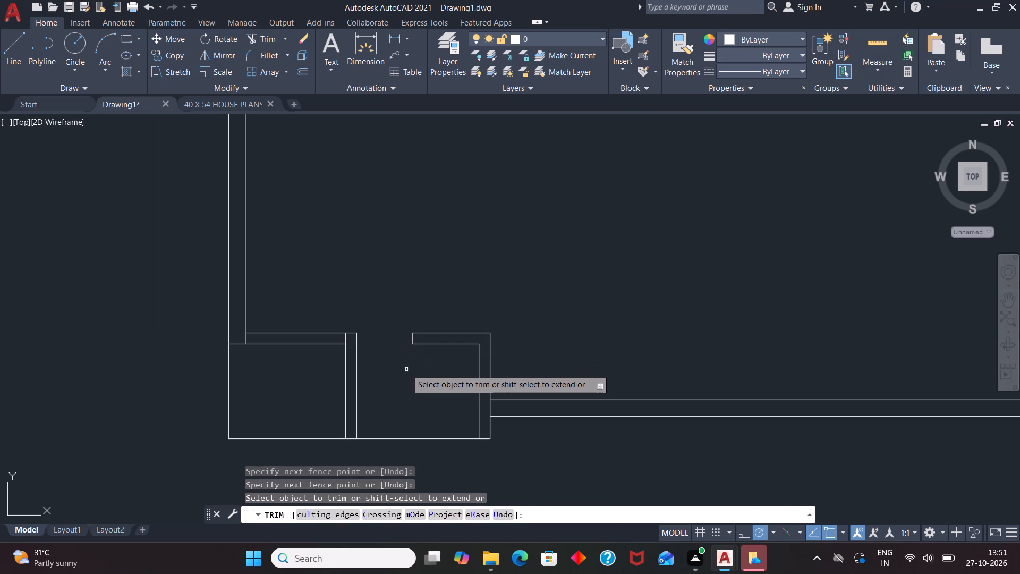
key("space")
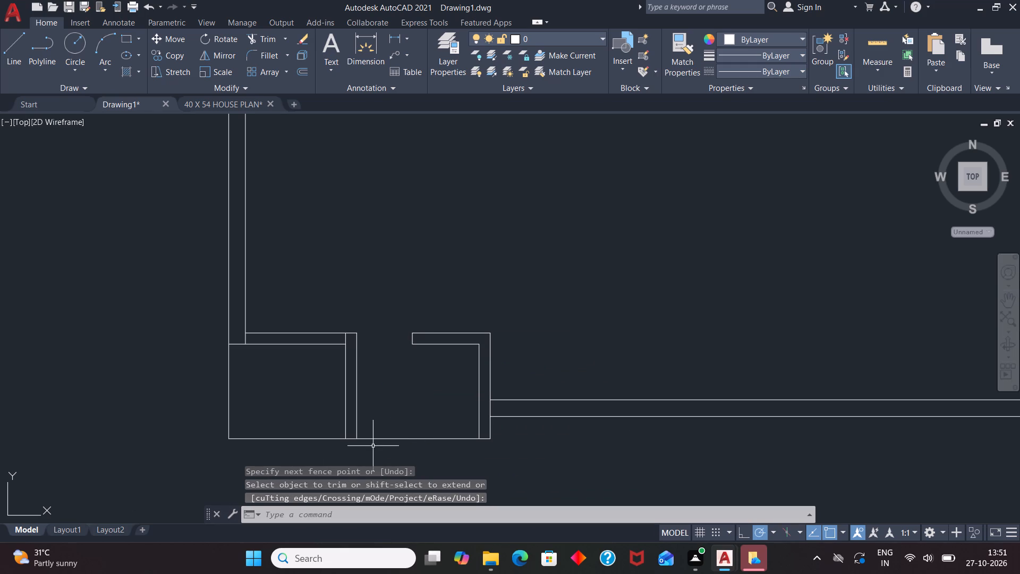
Join the two collinear line segments along the bottom of the enclosure.
scroll(485, 377, "down", 1)
scroll(429, 423, "up", 1)
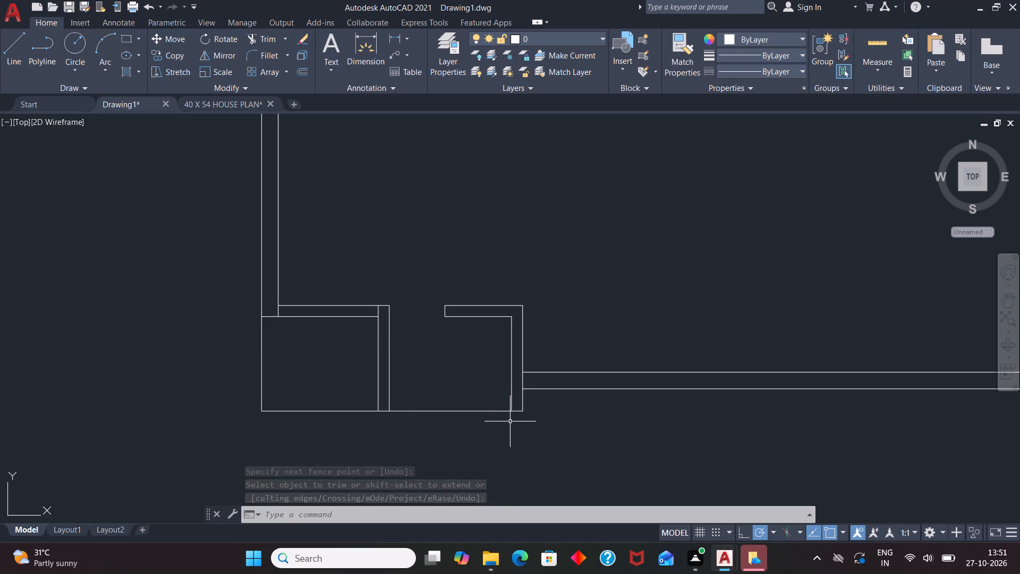
left_click(498, 410)
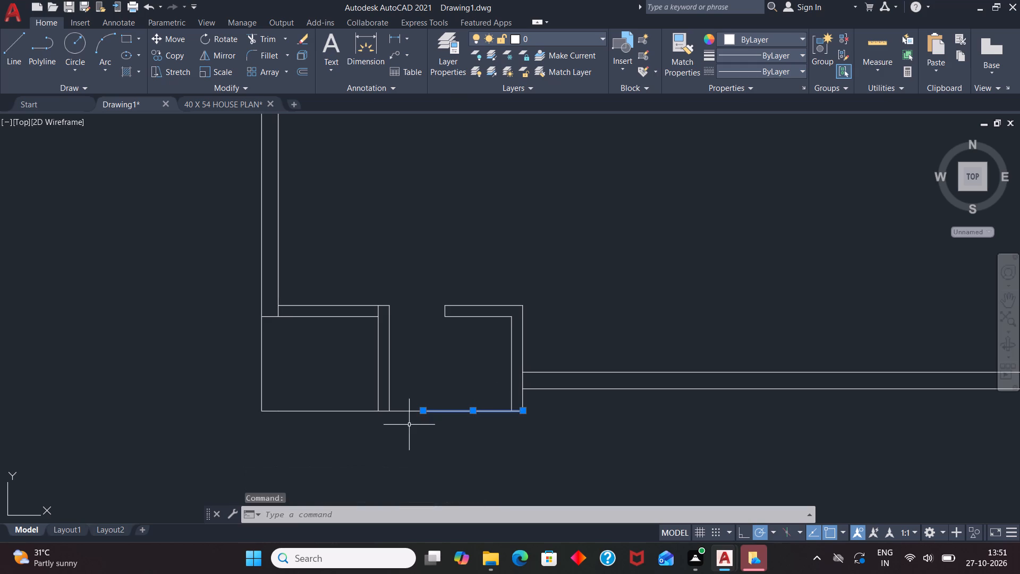
left_click(407, 412)
key("j")
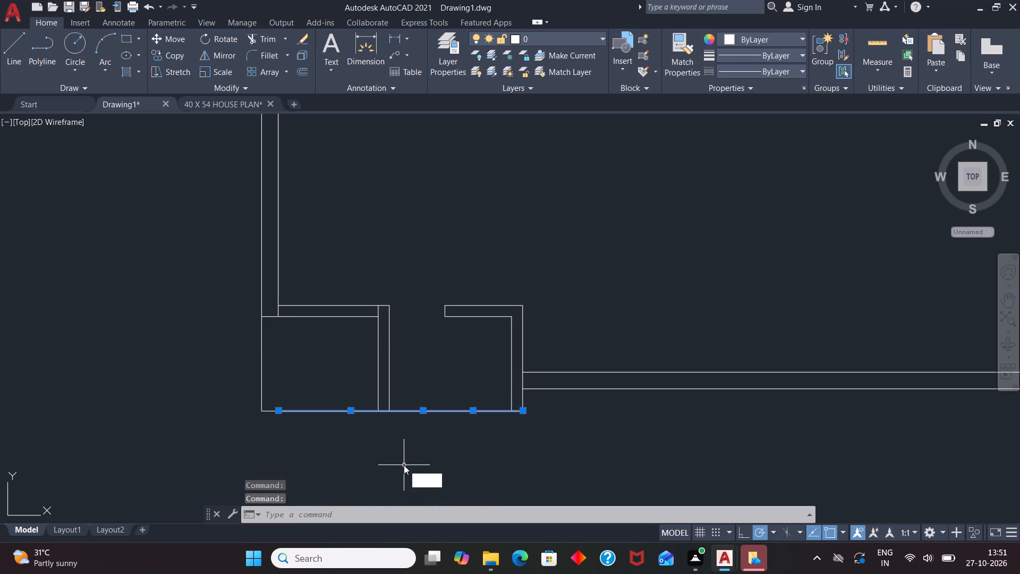
key("Return")
Break the enclosure's bottom line at a point where it meets the partition's right line.
type("BR")
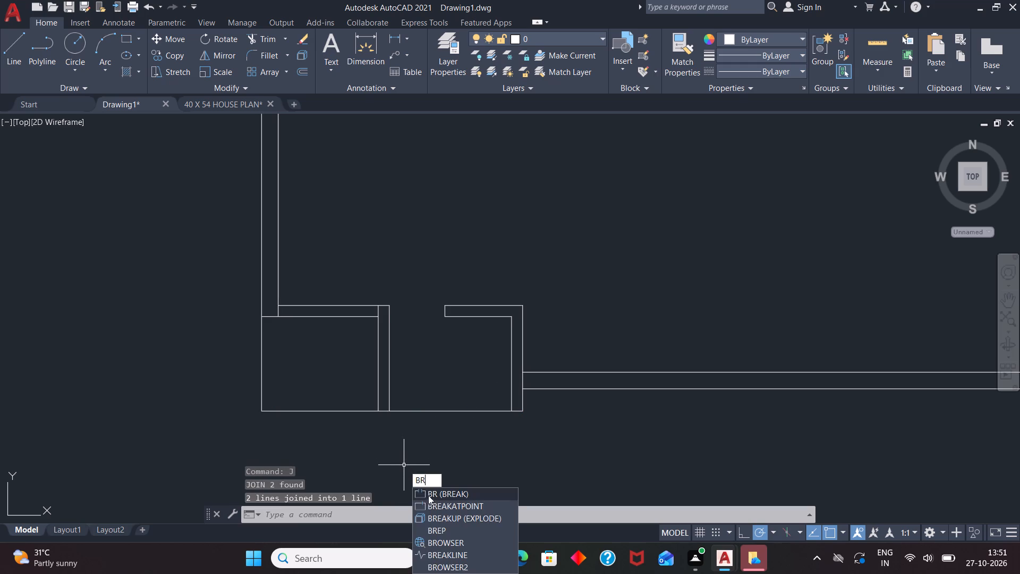
left_click(428, 505)
left_click(438, 411)
left_click(390, 411)
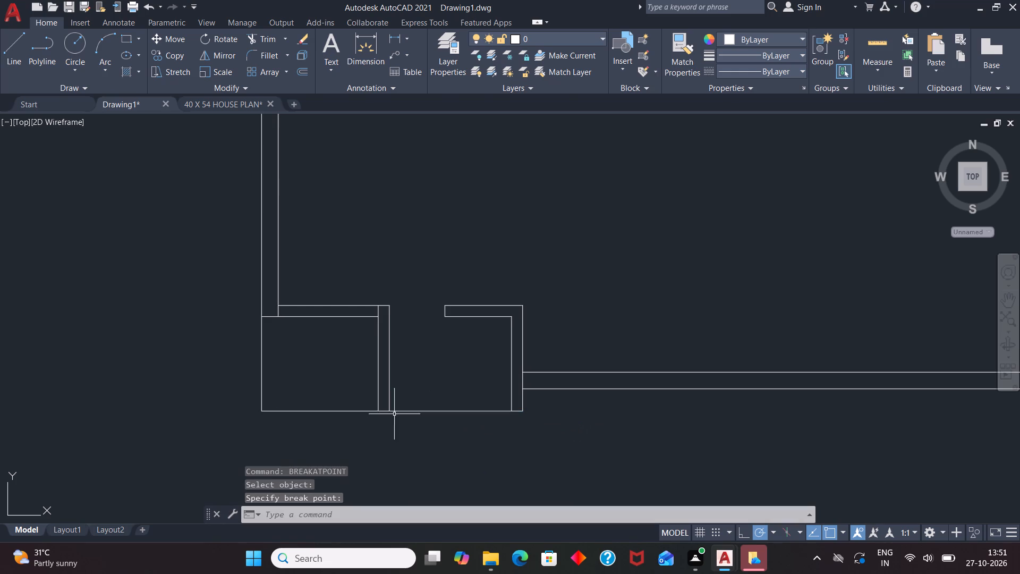
Offset the bottom line of the enclosure's right compartment 9" upward.
key("o")
key("Return")
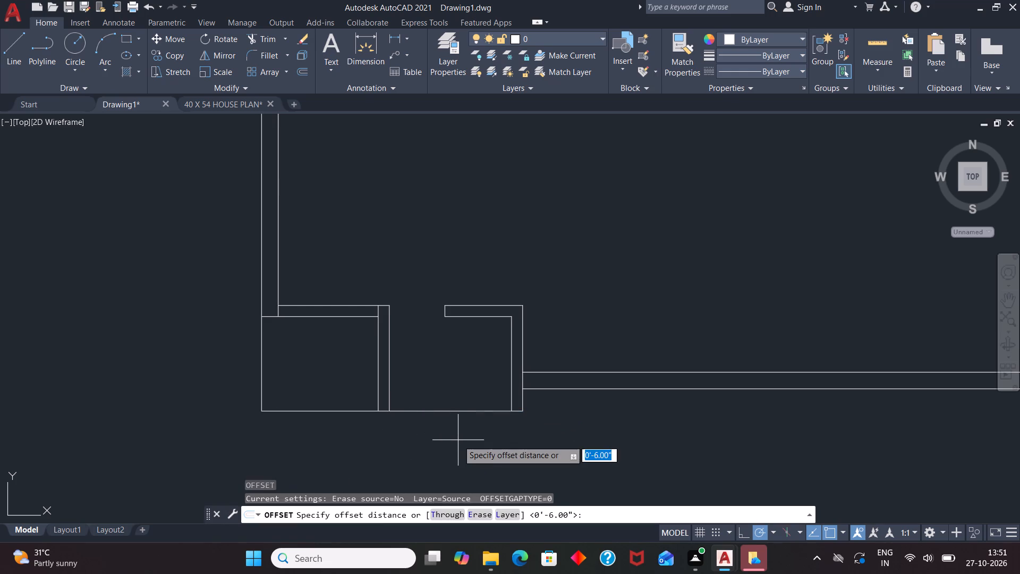
key("9")
key("Return")
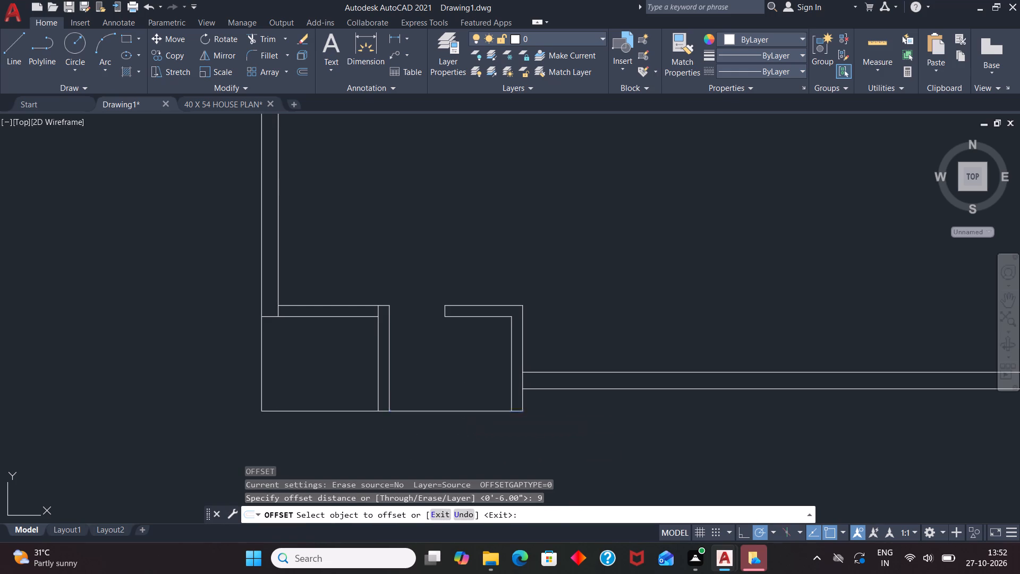
left_click(465, 409)
left_click(477, 372)
key("space")
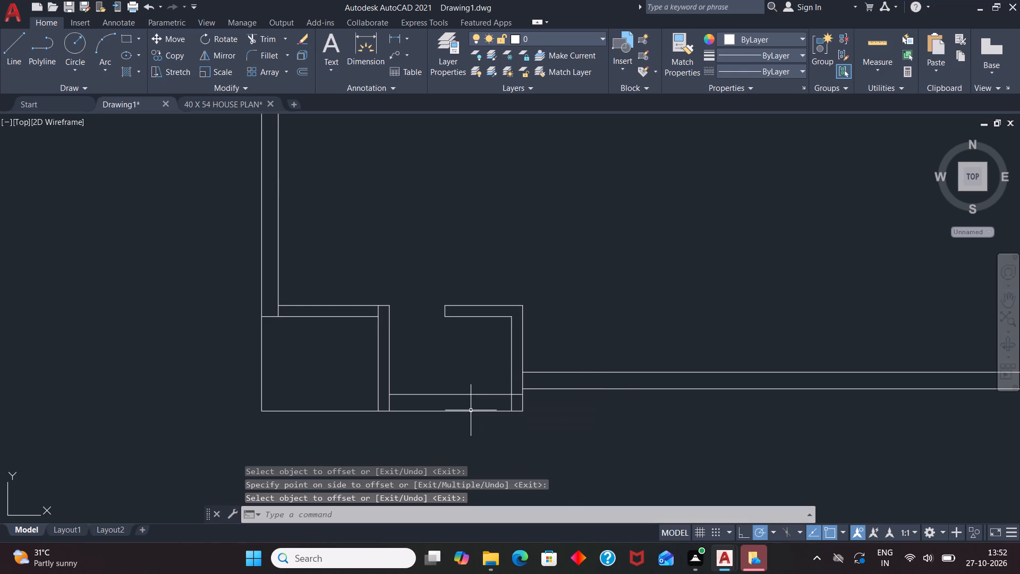
Trim the excess lines at the right compartment's lower corners and the enclosure's right line between the main bottom wall lines.
type("TR")
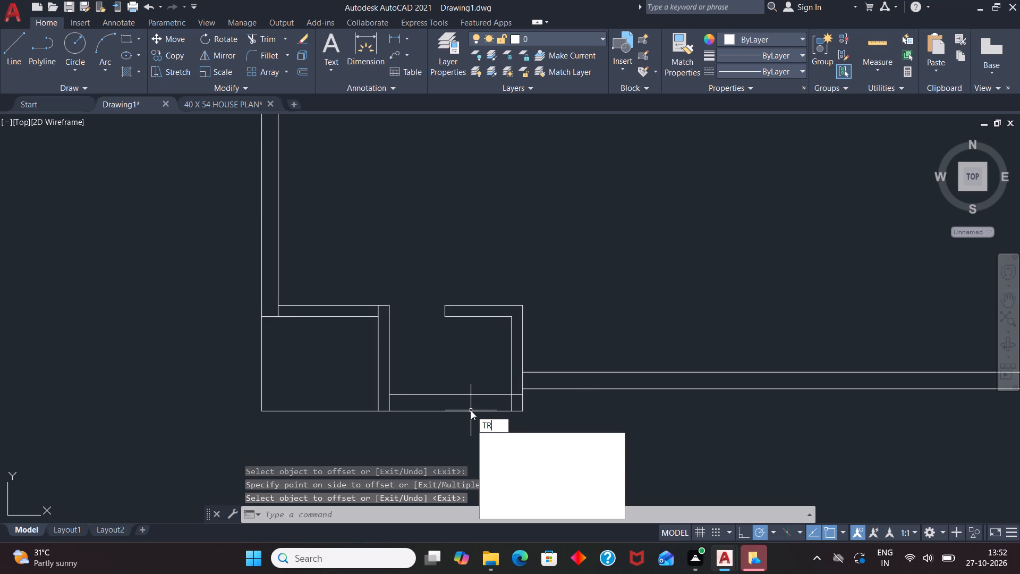
key("Return")
left_click(513, 402)
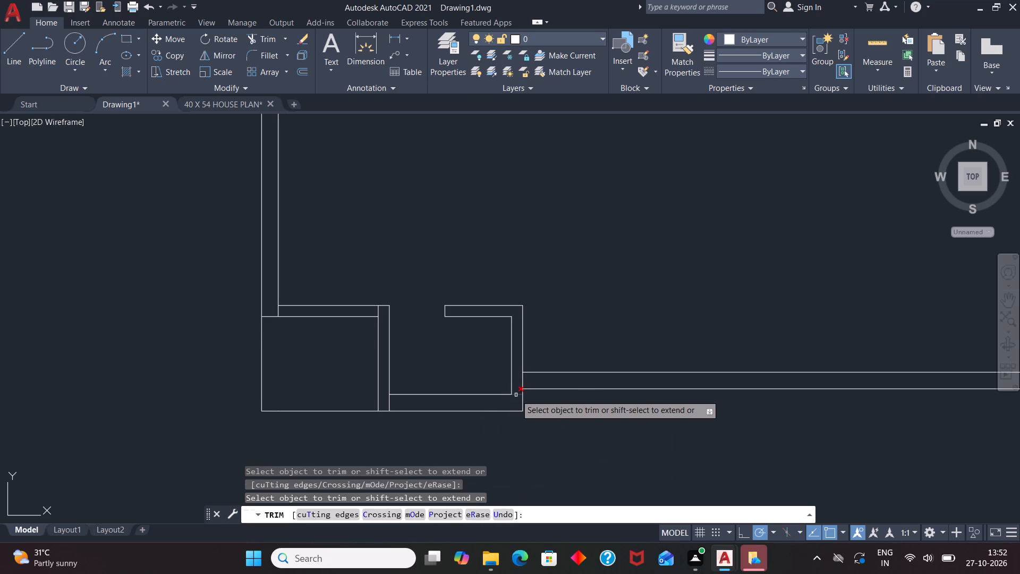
left_click(516, 395)
left_click(523, 379)
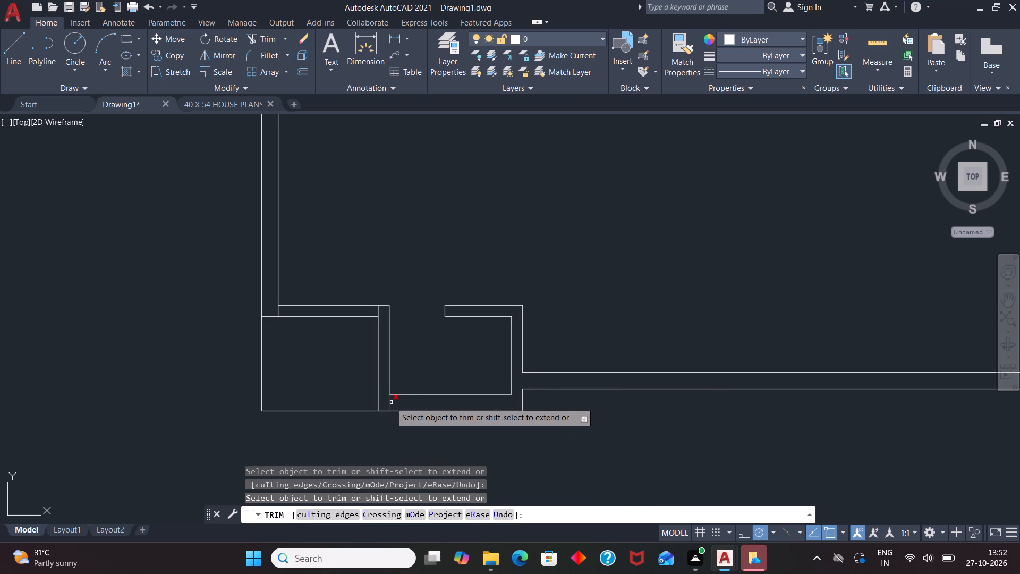
left_click(390, 402)
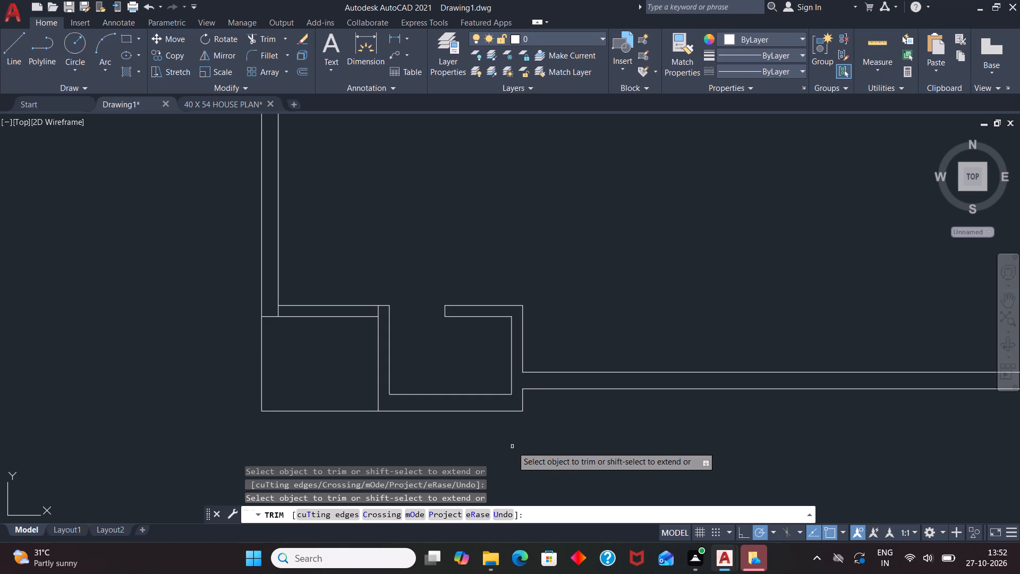
scroll(512, 449, "down", 2)
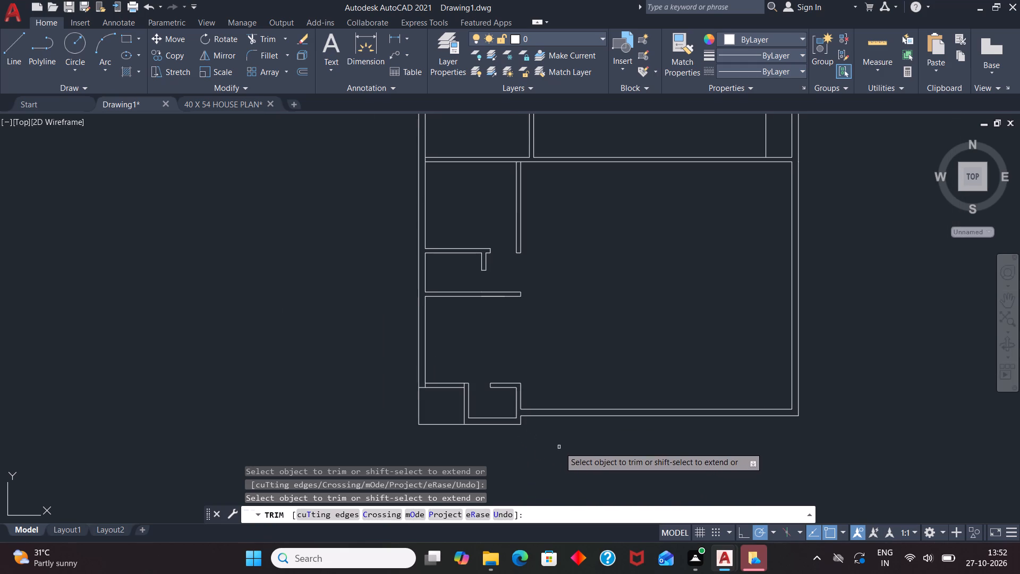
key("space")
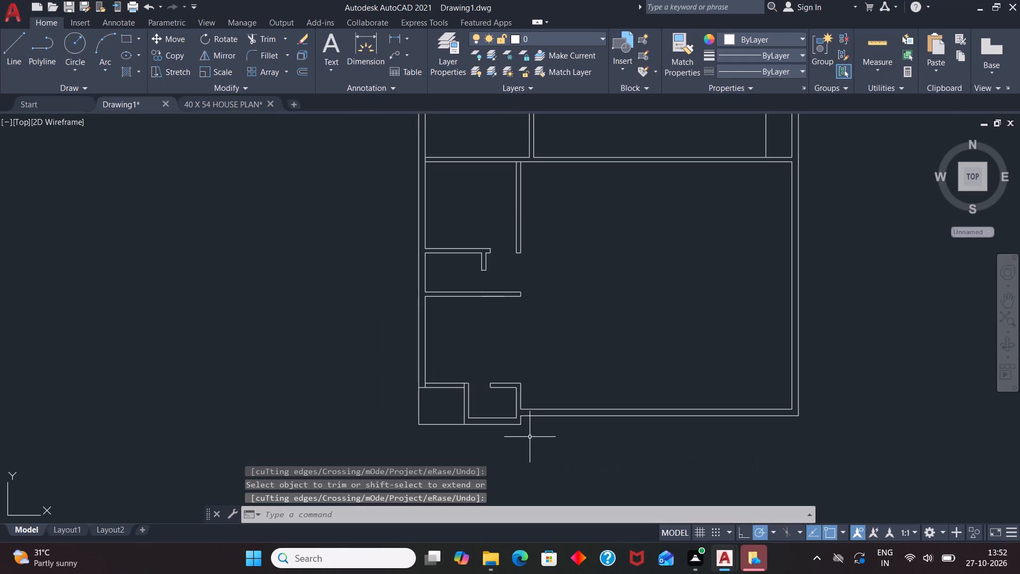
Draw a vertical line from the enclosure's outer upper-right corner up to the right end of the horizontal partition above.
scroll(531, 302, "up", 1)
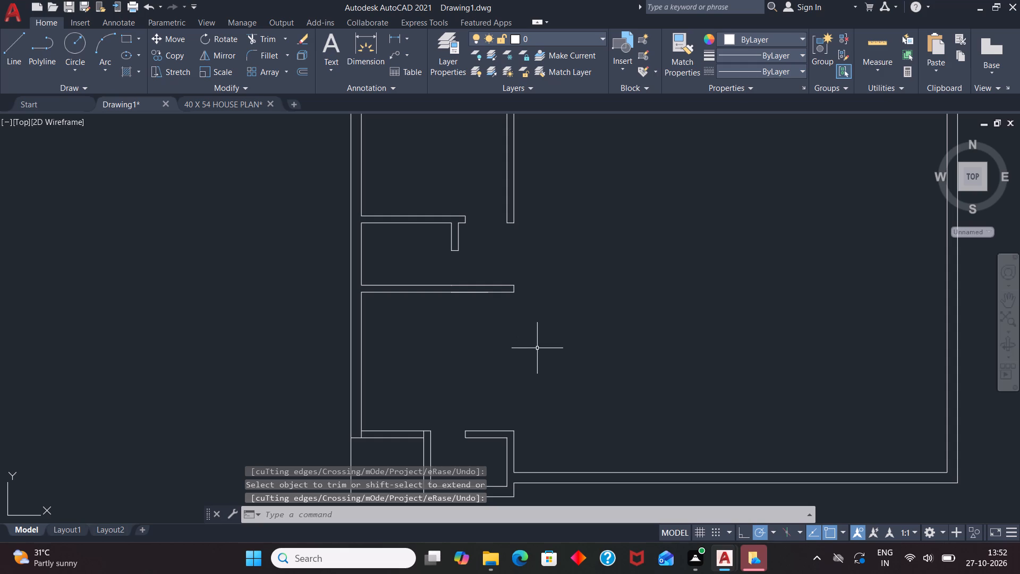
key("l")
key("Return")
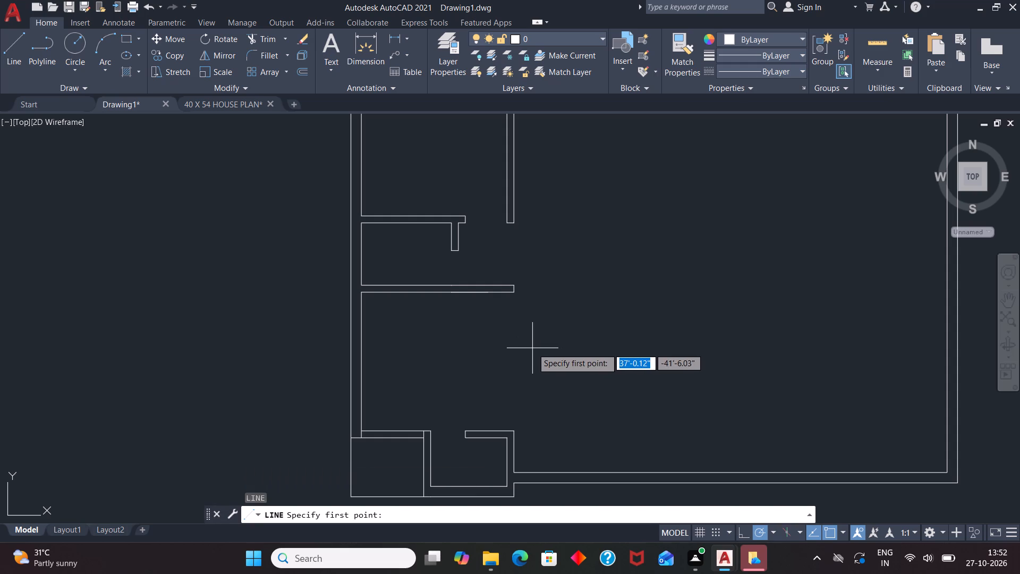
left_click(516, 427)
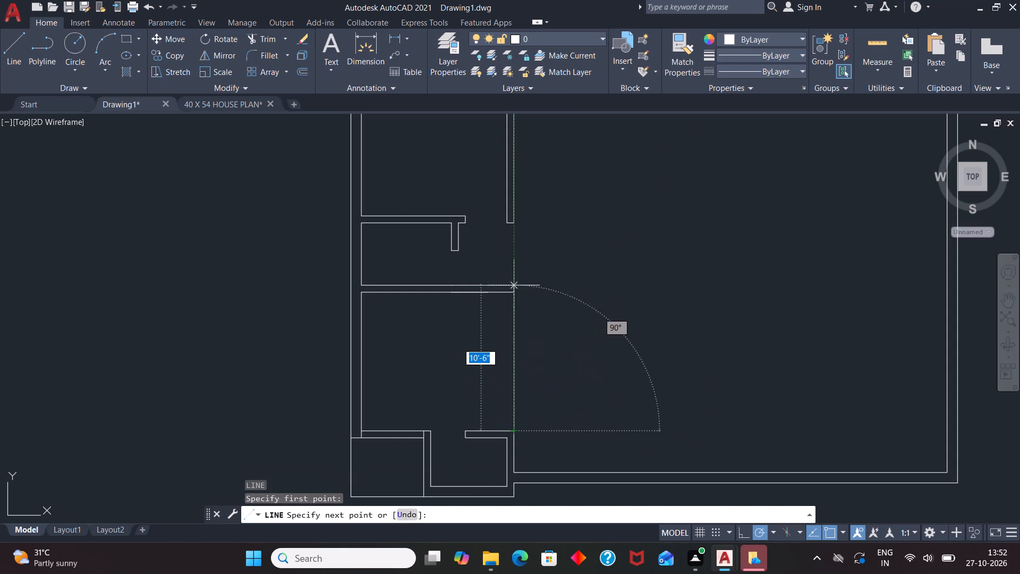
left_click(511, 295)
key("space")
Offset the new vertical line between the horizontal partition and the projecting enclosure 6" to its left.
type("O")
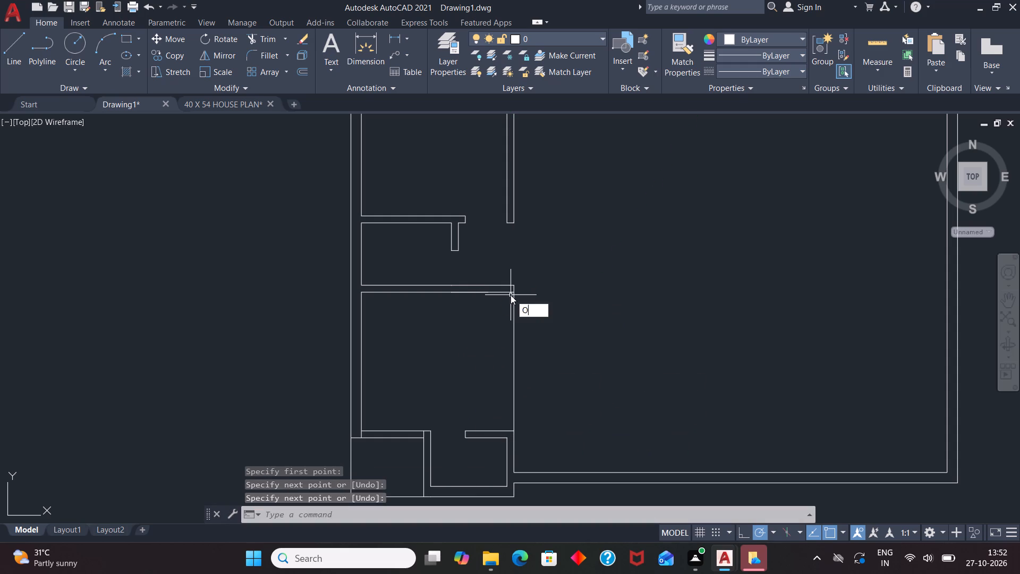
key("Return")
key("7")
key("BackSpace")
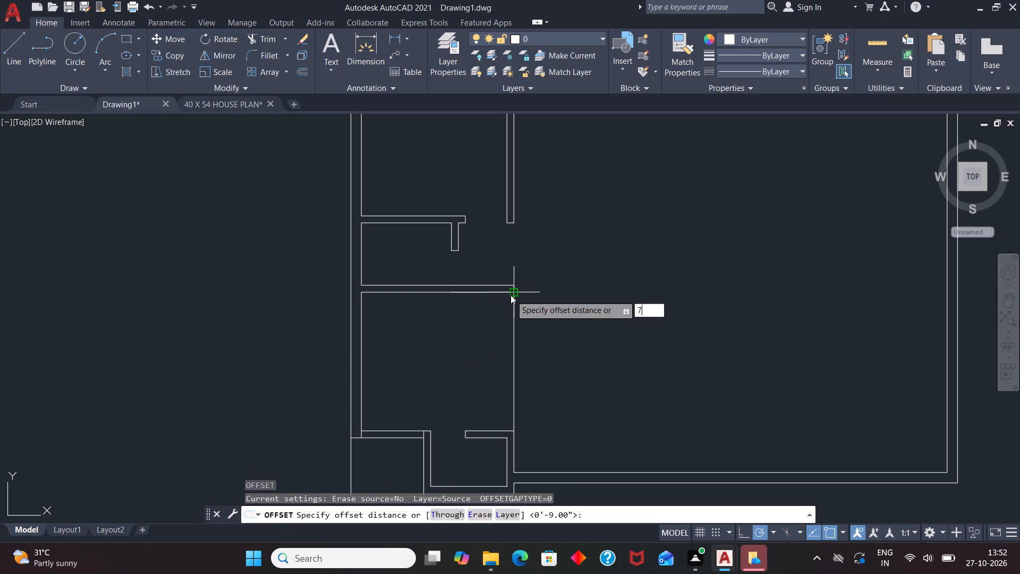
key("6")
key("Return")
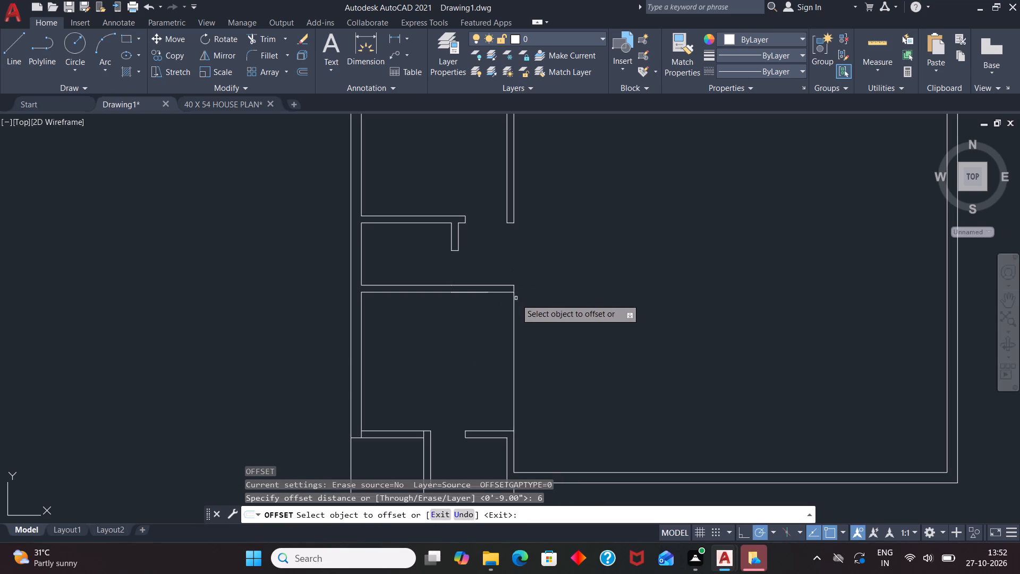
left_click(514, 300)
left_click(497, 311)
key("space")
Trim the lower horizontal wall's top line where it crosses between the two lines of the new vertical partition.
type("TR")
key("Return")
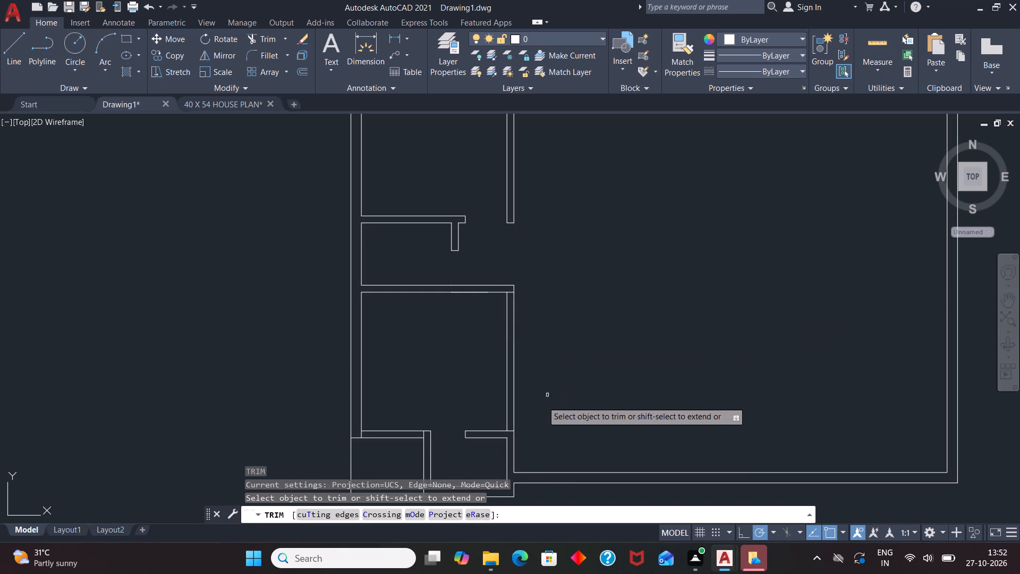
left_click(509, 432)
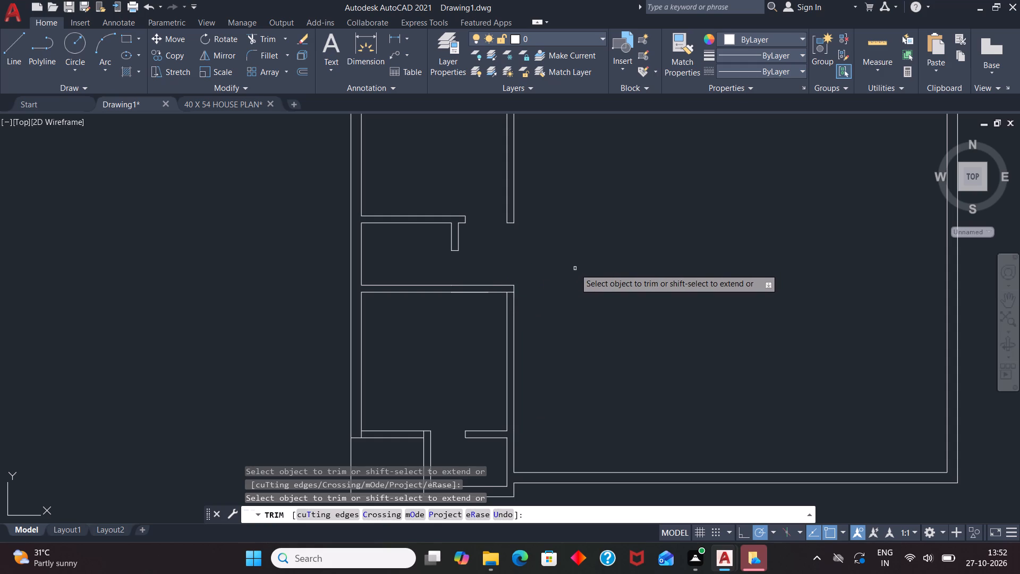
key("space")
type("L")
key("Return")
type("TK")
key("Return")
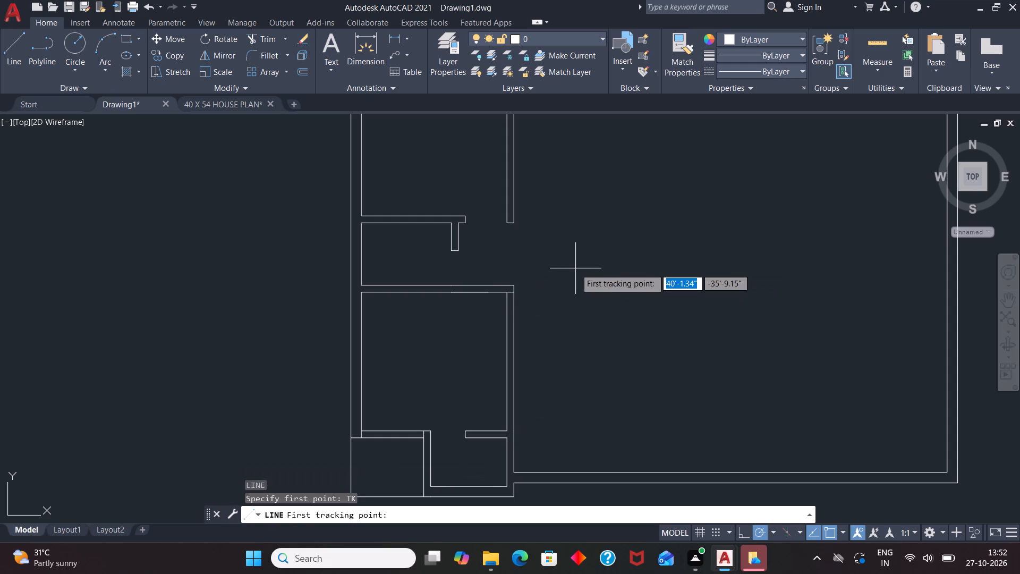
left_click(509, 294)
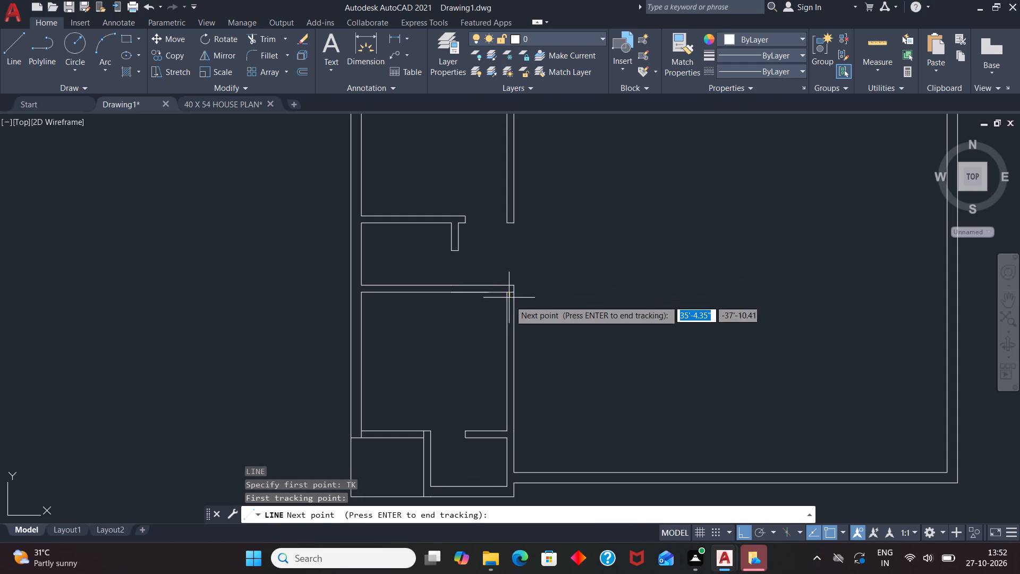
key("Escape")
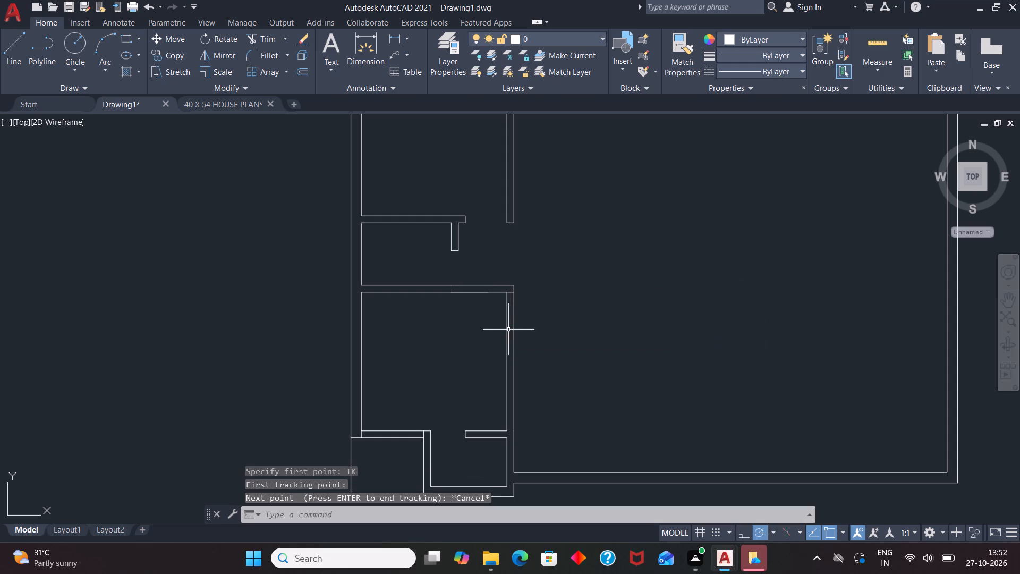
Draw a short line across the new vertical partition, 3' below the horizontal partition's lower line.
key("l")
key("Return")
type("TK")
key("Return")
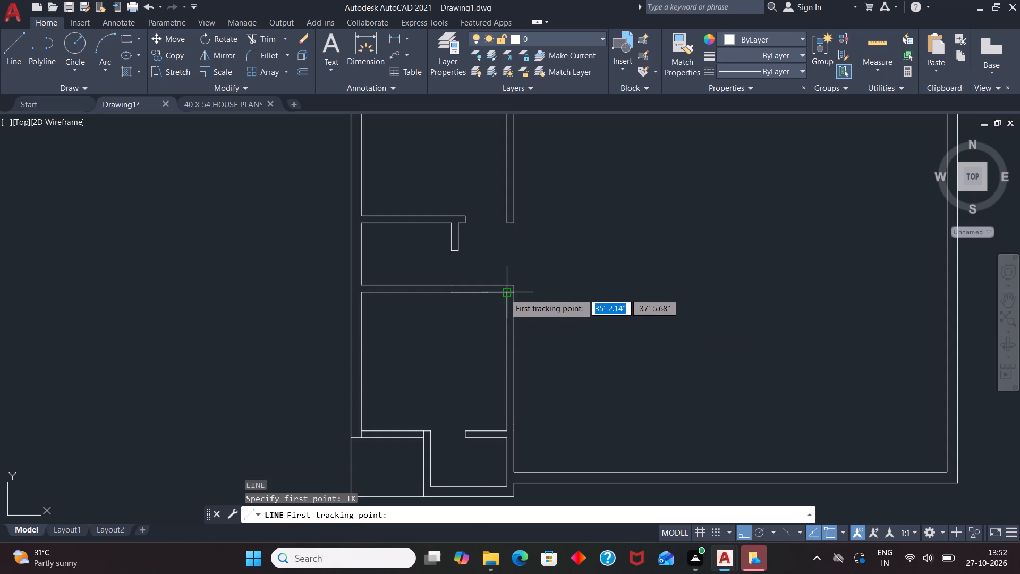
left_click_drag(505, 293, 506, 302)
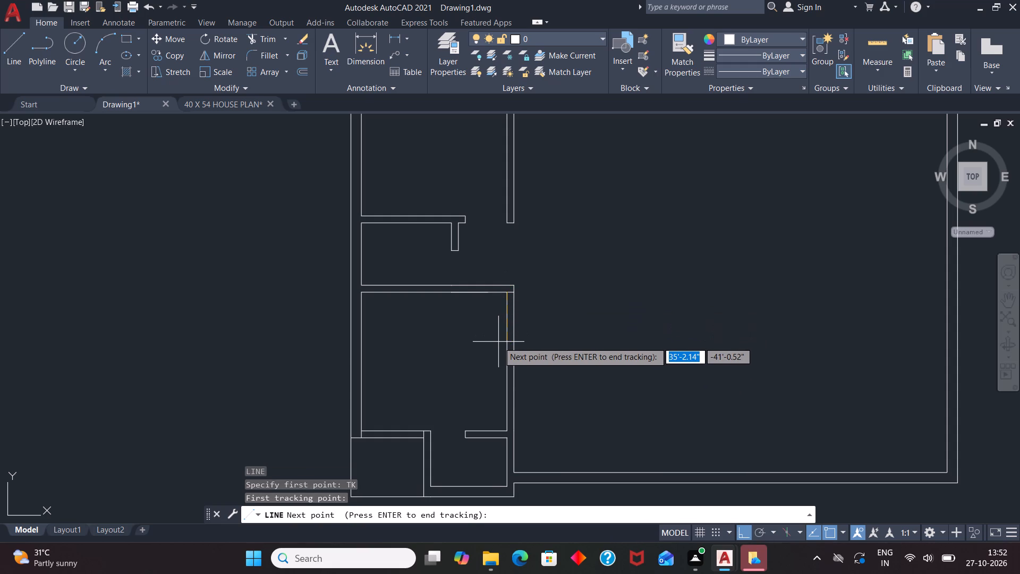
type("3'")
key("Return")
key("Return")
scroll(507, 334, "up", 2)
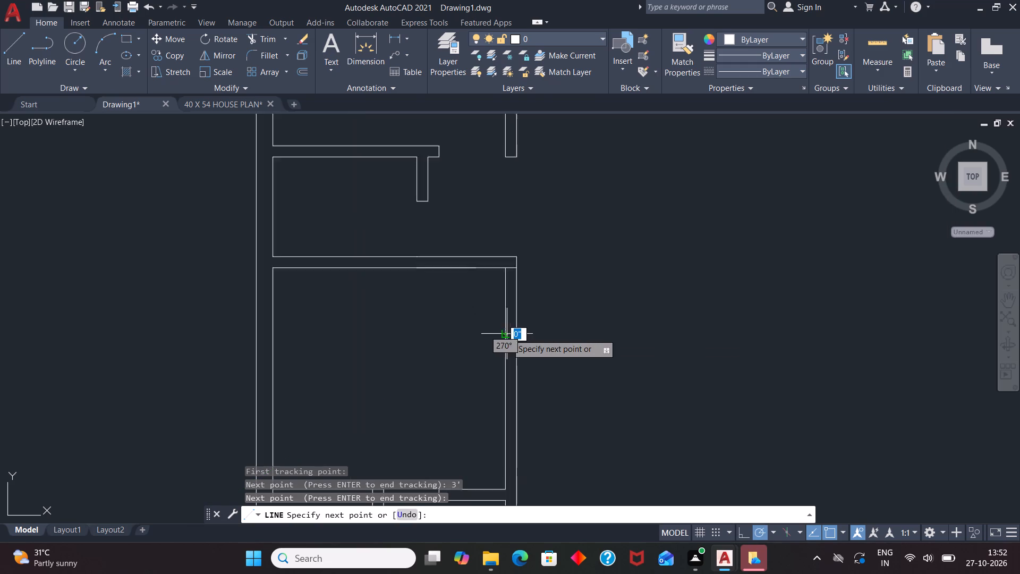
scroll(507, 334, "up", 1)
left_click(529, 336)
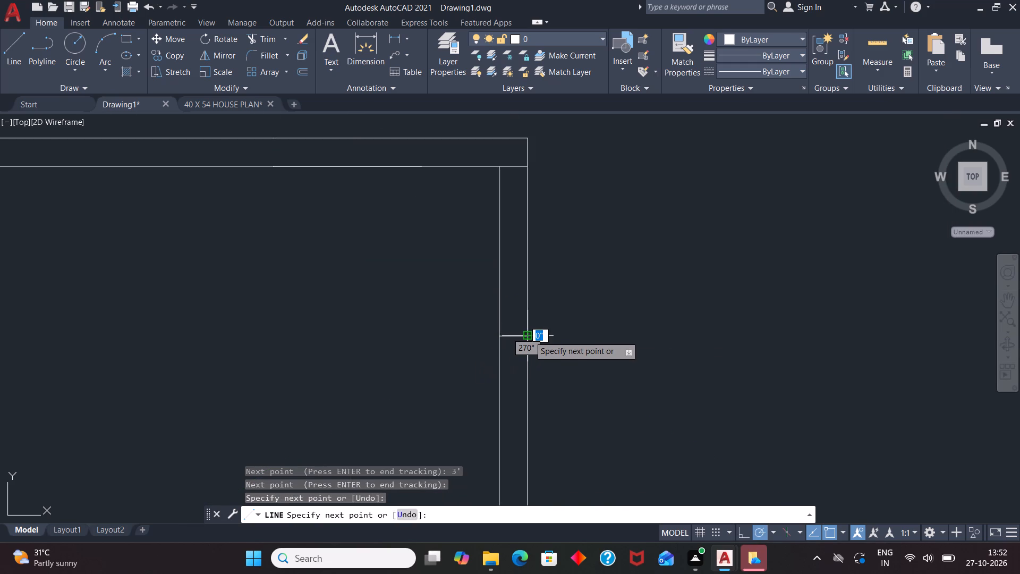
key("space")
Trim both vertical partition lines above the short crossing line to create the 3' opening below the horizontal partition.
type("TR")
key("Return")
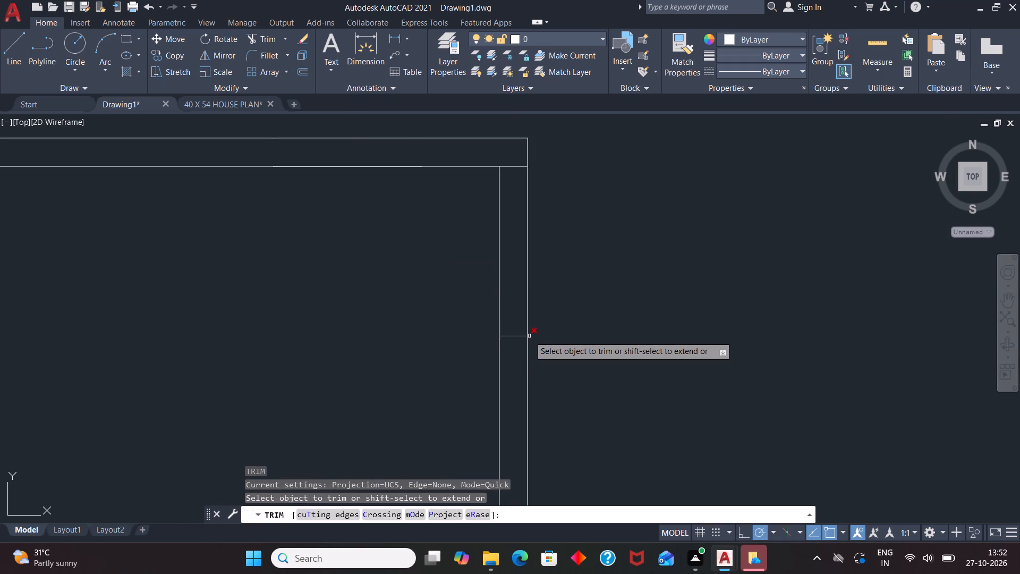
left_click_drag(598, 263, 461, 255)
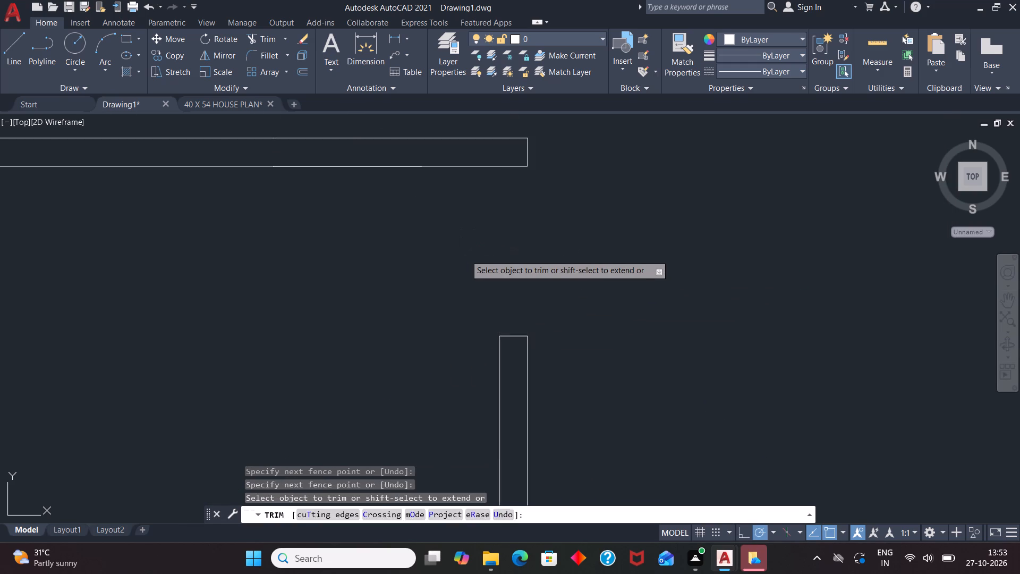
left_click(465, 255)
scroll(465, 255, "down", 4)
left_click(552, 262)
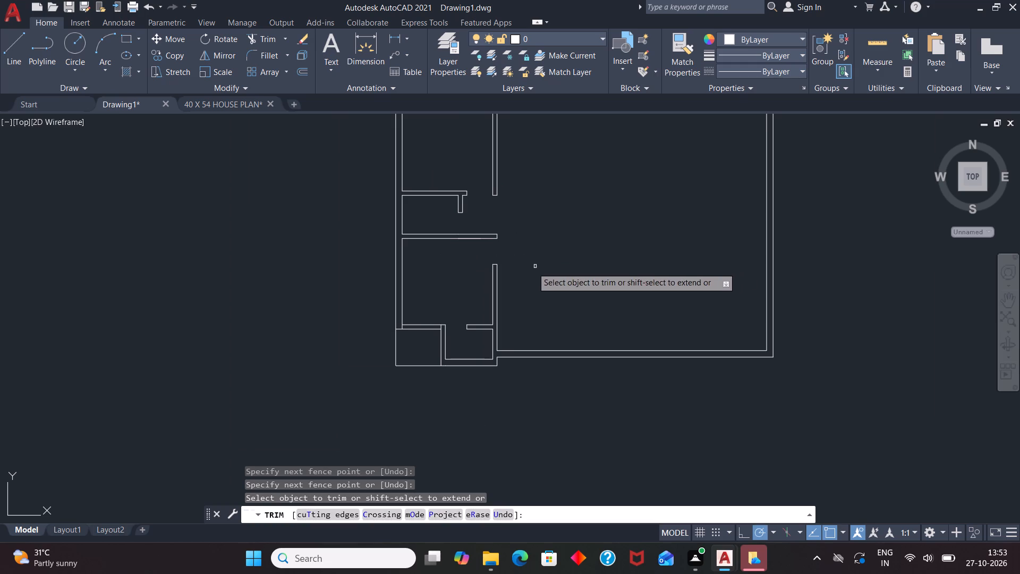
scroll(525, 291, "down", 1)
scroll(546, 350, "up", 2)
scroll(503, 383, "down", 2)
middle_click_drag(511, 408, 531, 422)
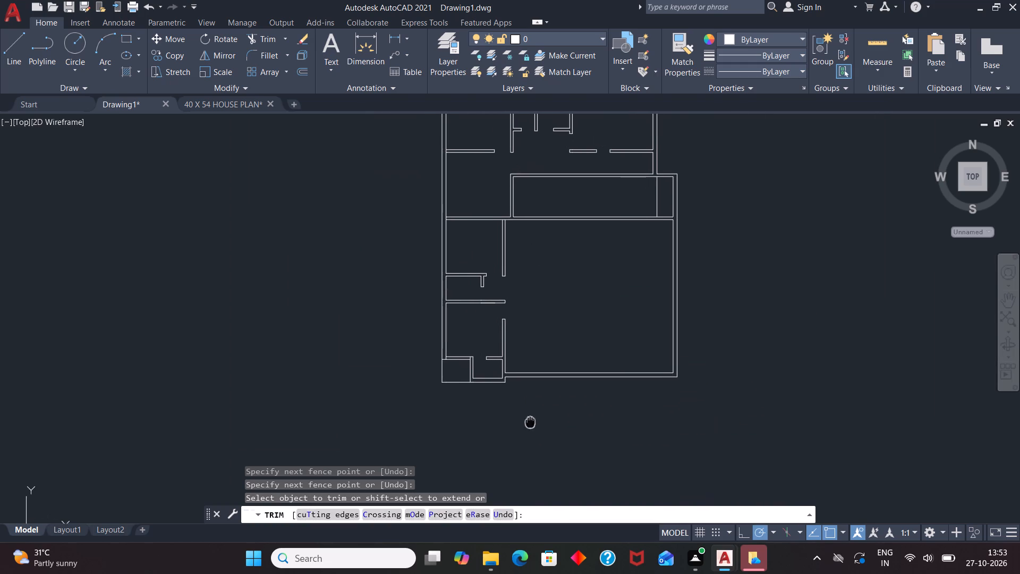
middle_click_drag(531, 422, 533, 422)
scroll(728, 208, "up", 1)
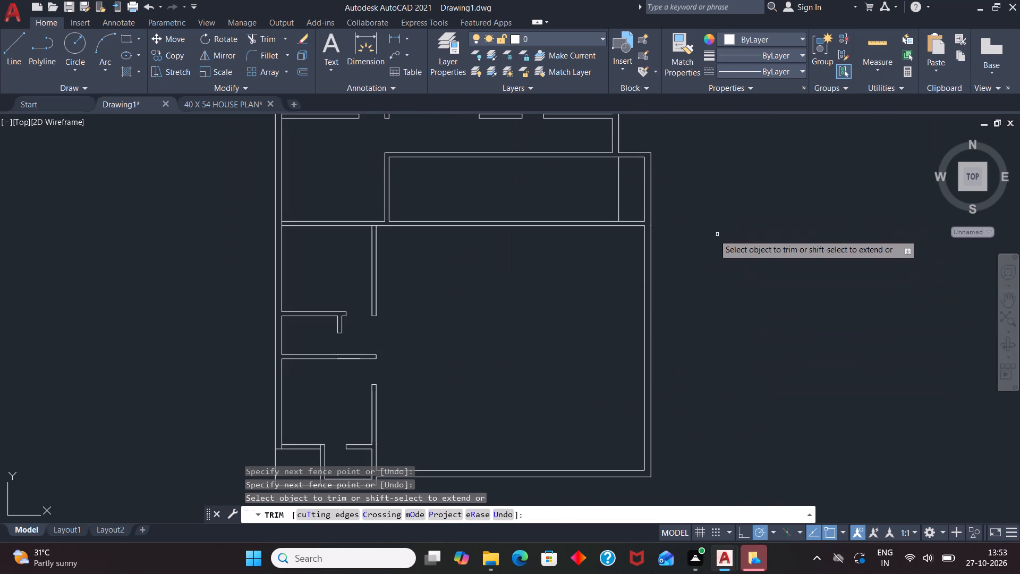
key("space")
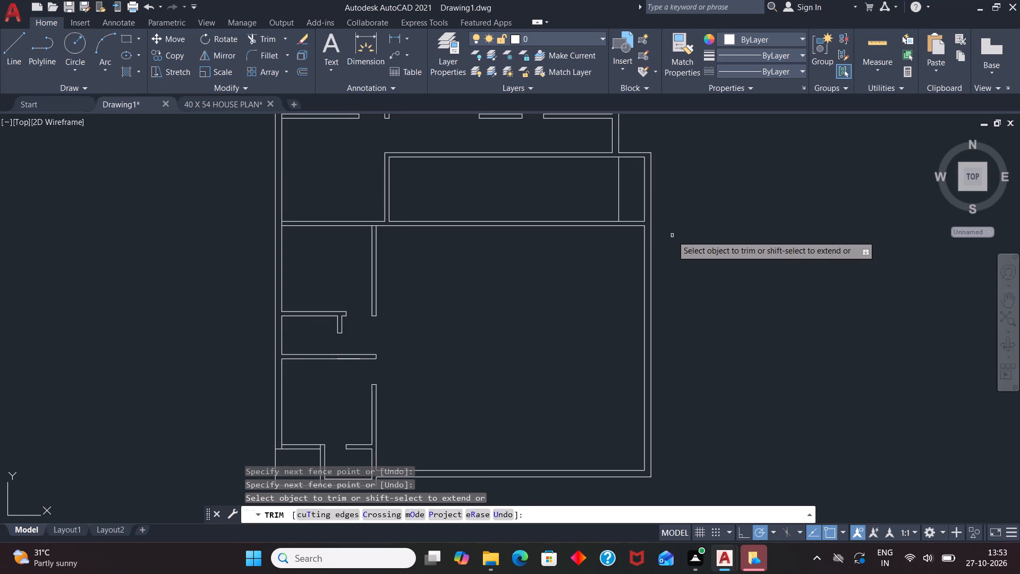
type("O")
key("Escape")
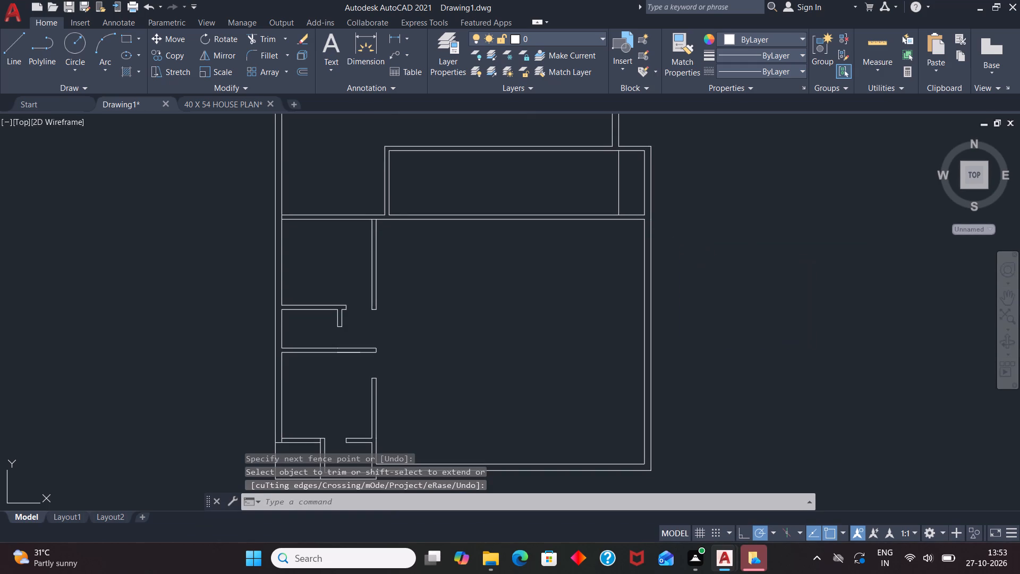
Draw a vertical line across the large lower-right room, from 8' right of the upper partition's right line down to the bottom wall's inner line.
key("l")
key("Return")
type("TK")
key("Return")
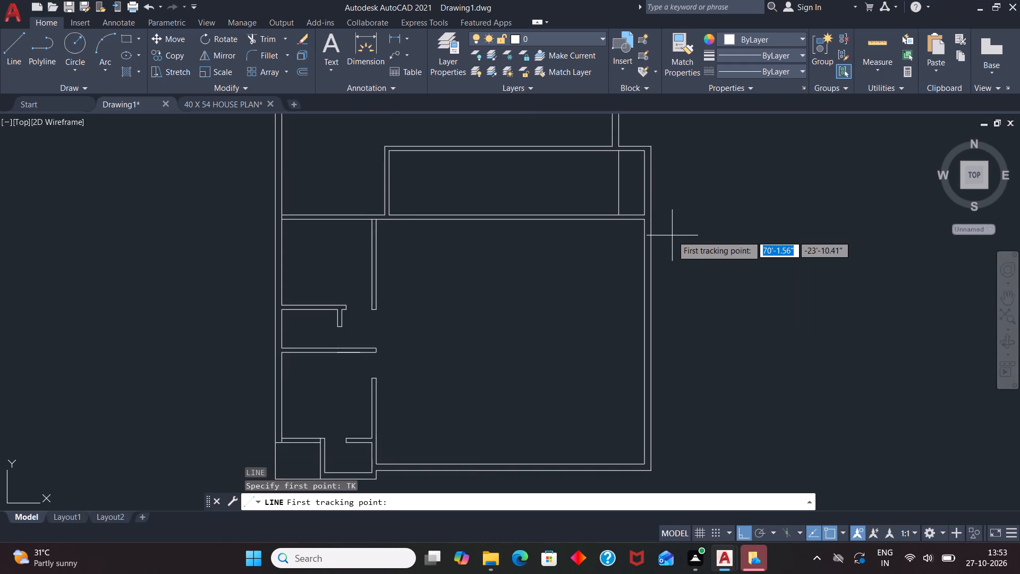
scroll(671, 227, "down", 3)
scroll(642, 262, "up", 3)
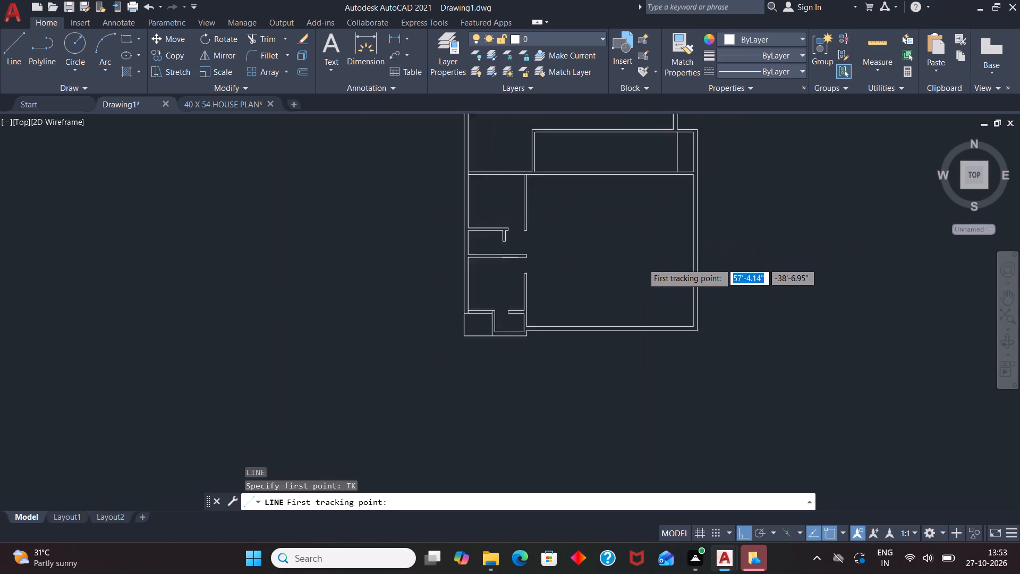
scroll(513, 357, "down", 1)
scroll(539, 213, "up", 1)
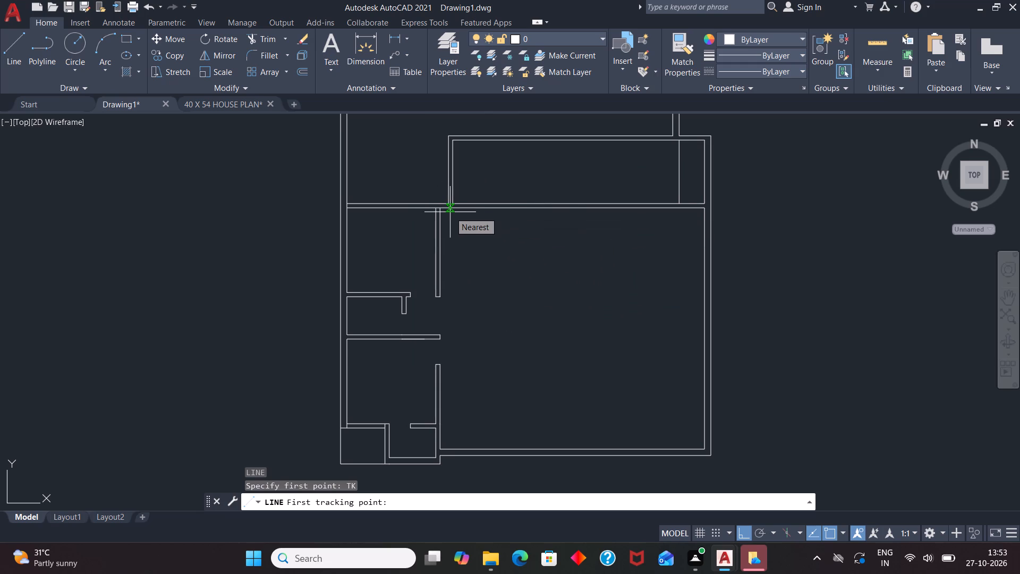
scroll(445, 210, "up", 2)
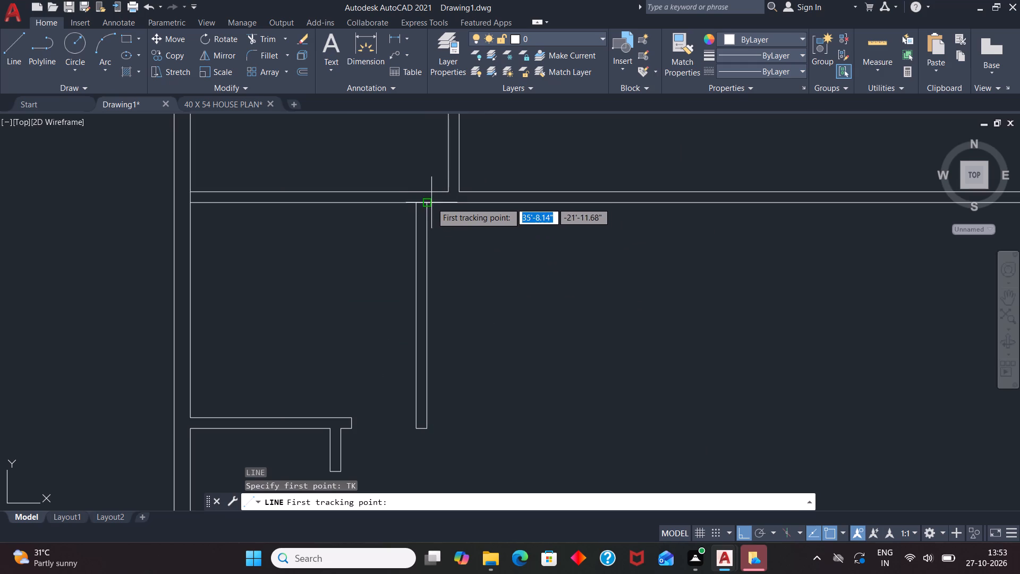
left_click_drag(429, 204, 443, 208)
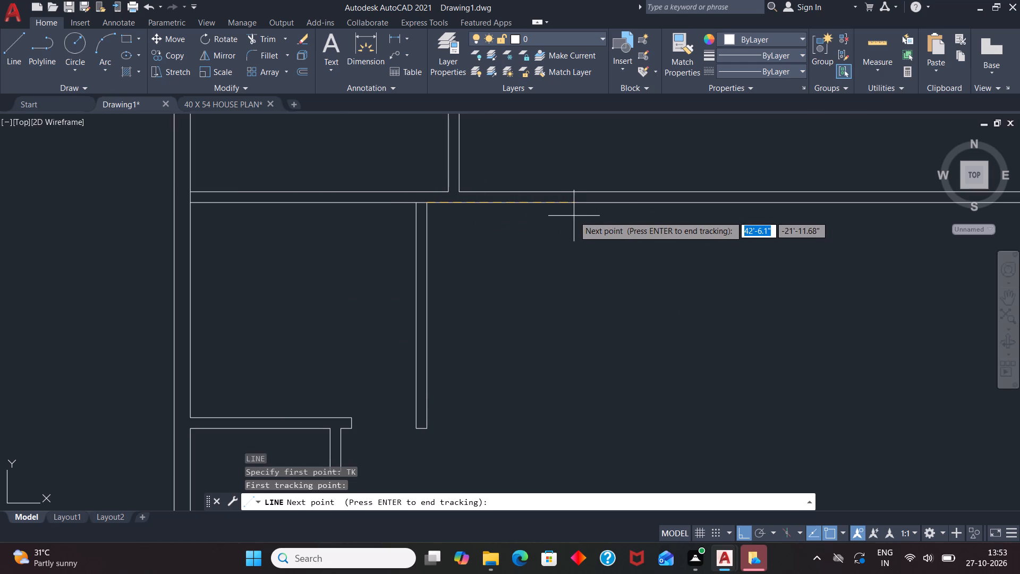
type("8'")
key("Return")
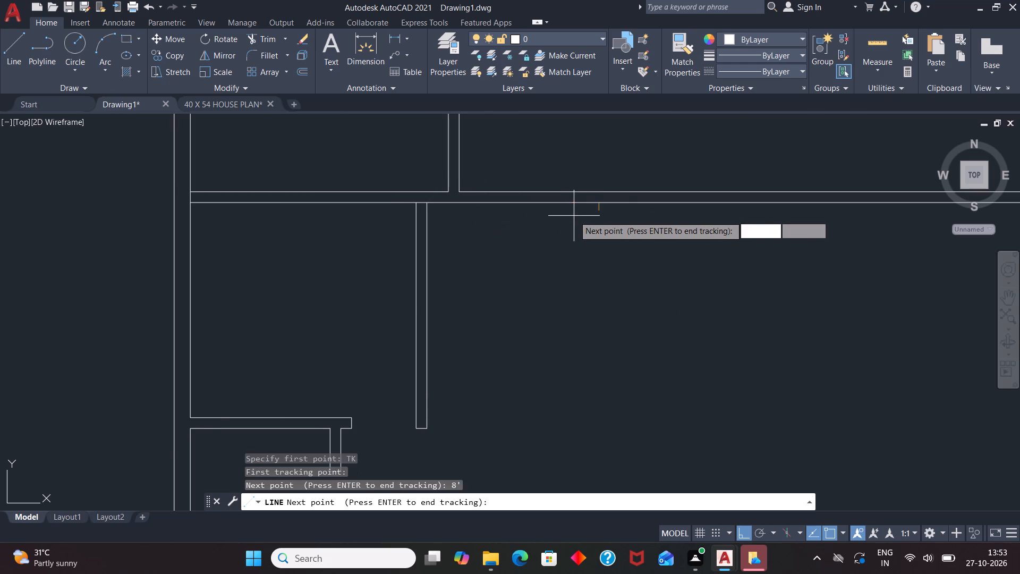
key("Return")
scroll(582, 222, "down", 2)
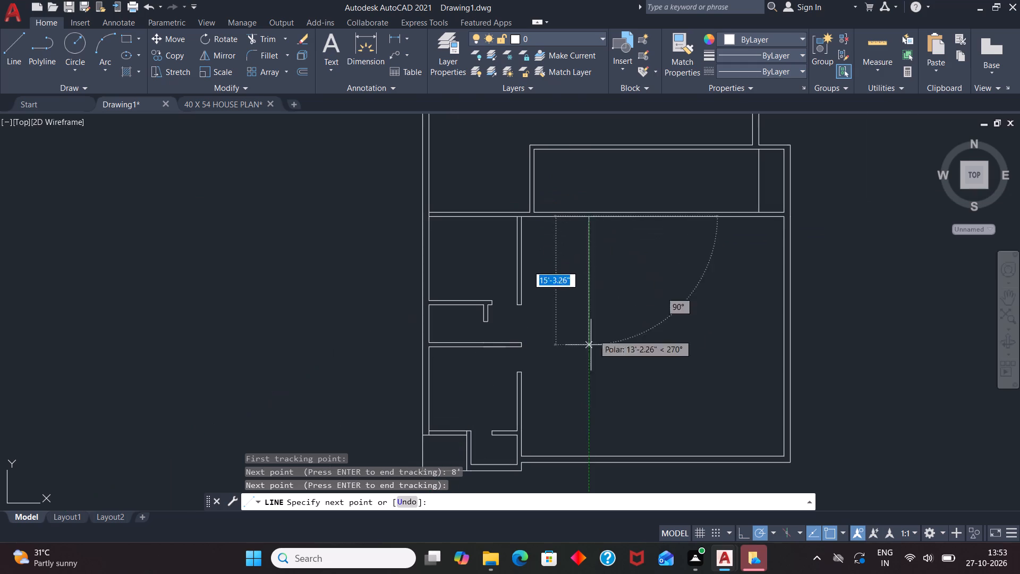
left_click(590, 454)
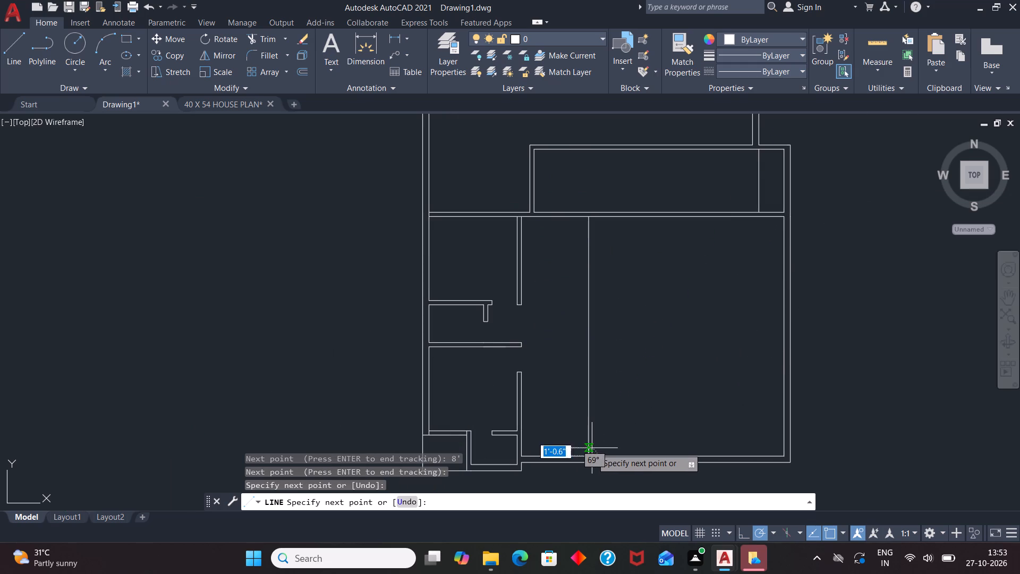
key("space")
Offset the large room's new vertical line 6" to the right to form a partition.
type("O")
key("Return")
key("6")
key("Return")
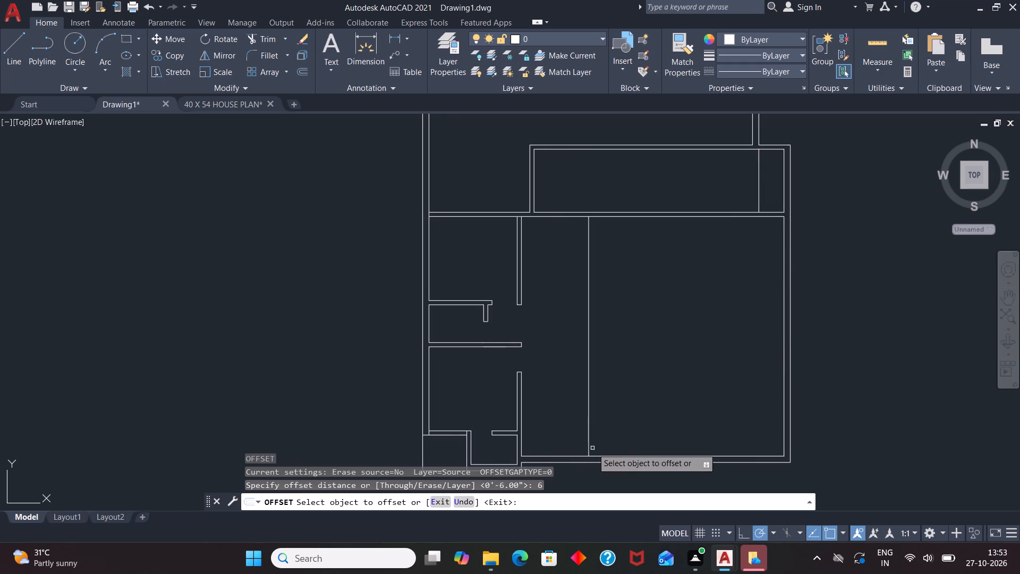
left_click(588, 441)
left_click(616, 431)
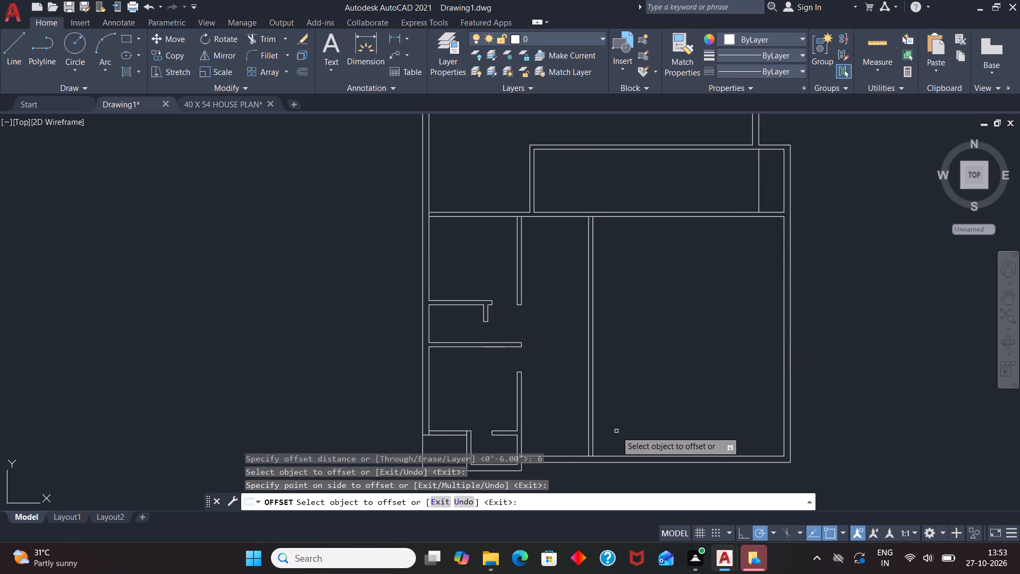
Add a second full-height partition by offsetting the first one's right line 8' to the right and that copy another 6" right.
left_click(594, 401)
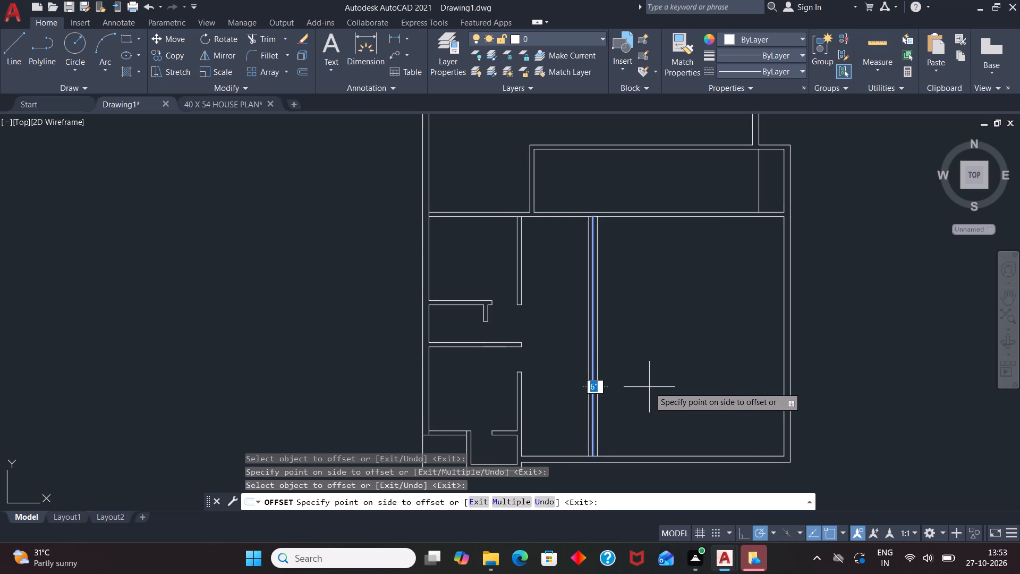
type("8'")
key("Return")
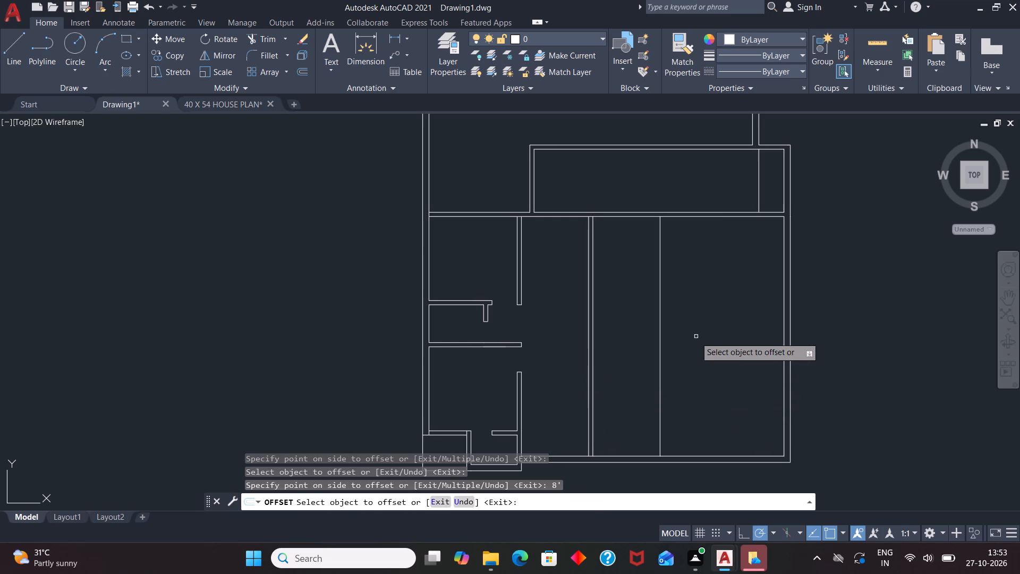
left_click(661, 369)
left_click(680, 365)
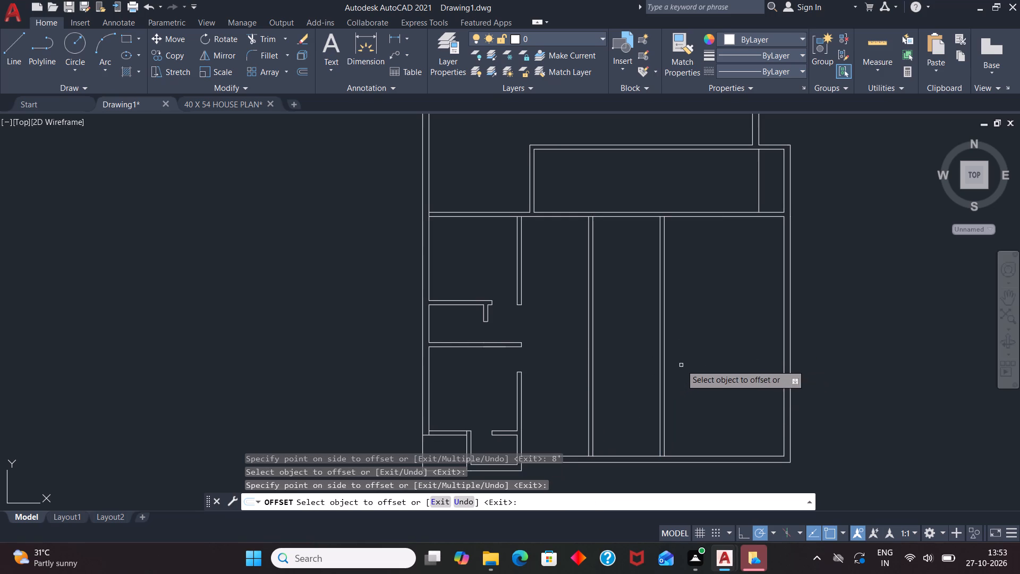
scroll(752, 347, "down", 1)
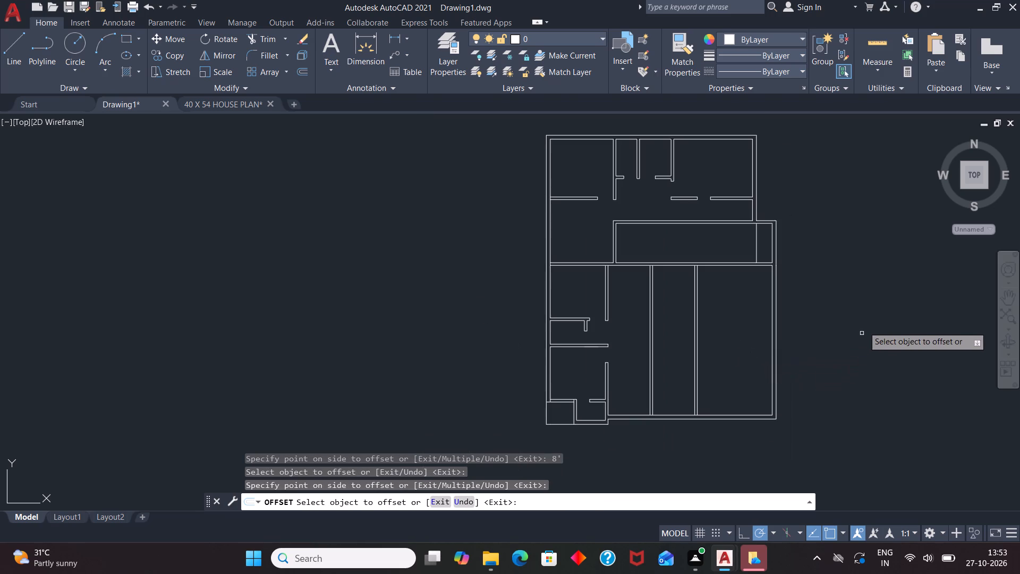
scroll(837, 303, "up", 1)
key("space")
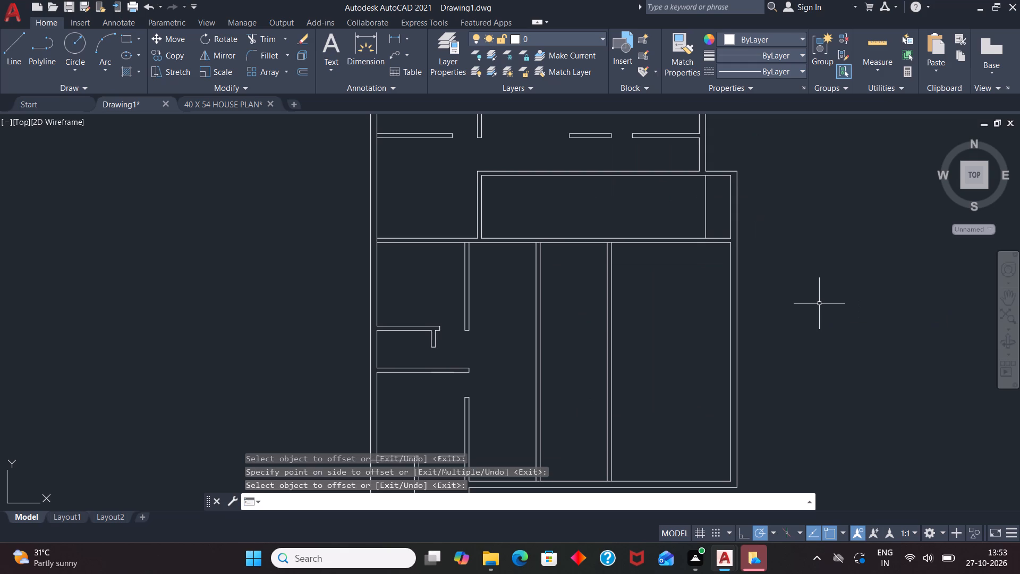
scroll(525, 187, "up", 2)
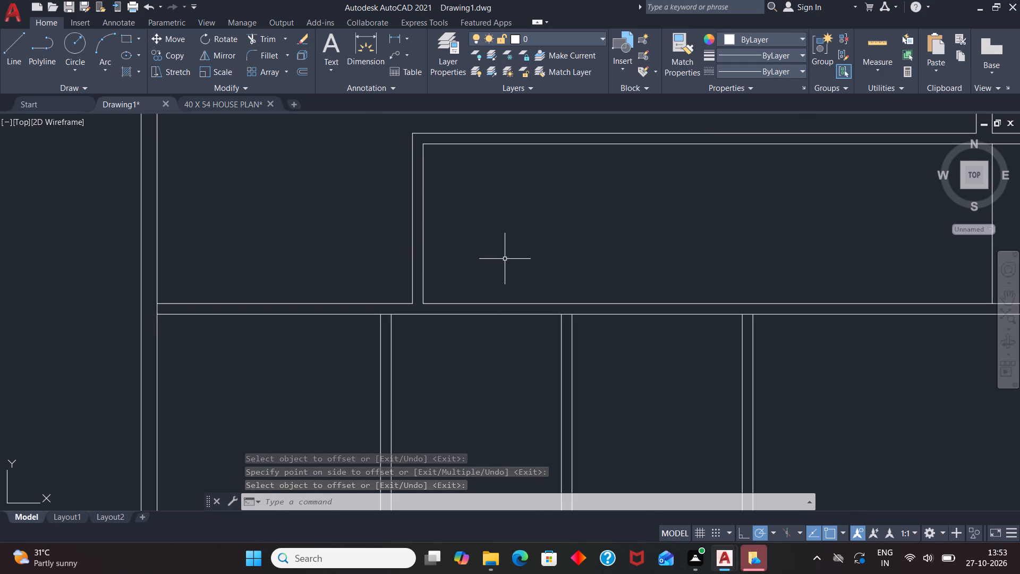
Extend the inner left line of the long room above the horizontal partition down to the partition's lower line.
type("EX")
key("Return")
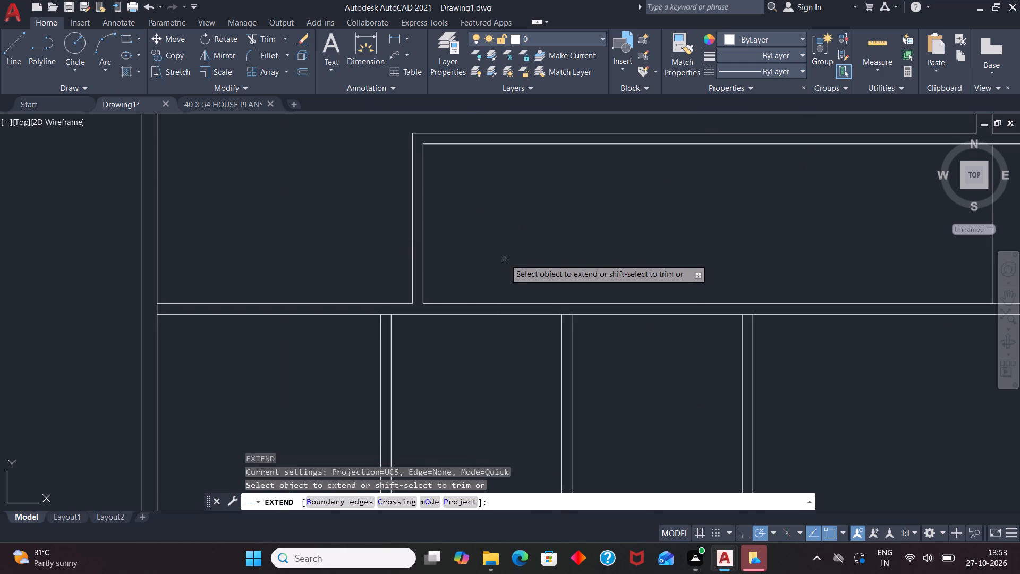
left_click(424, 289)
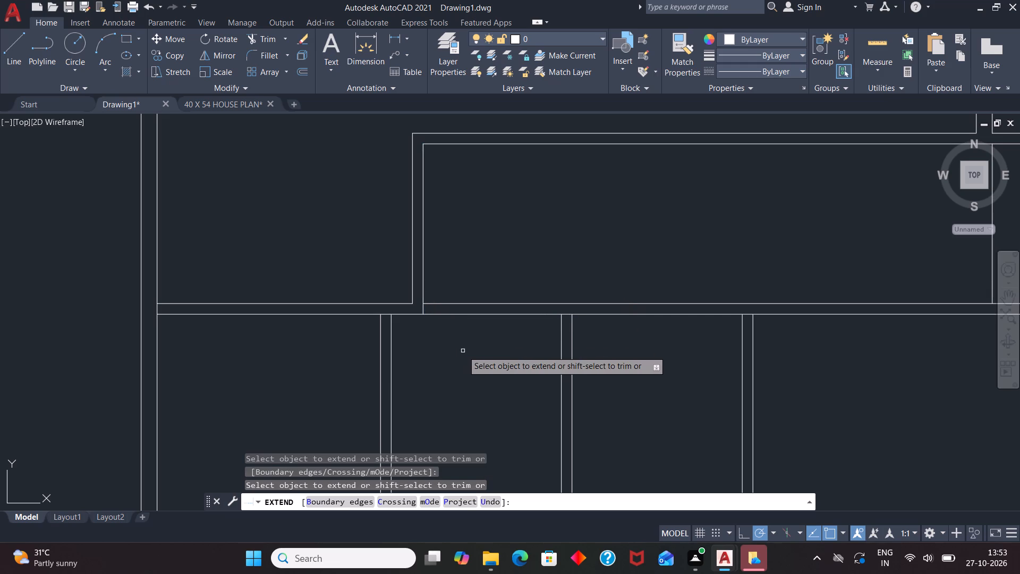
key("space")
Trim the horizontal partition's lower line between the two lines of the lower-left rooms' vertical partition.
type("TR")
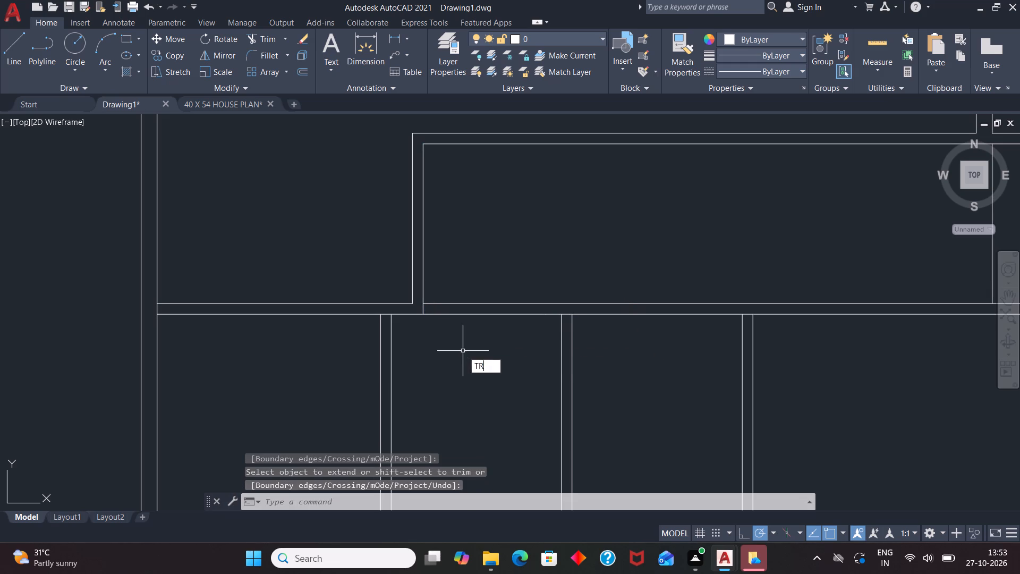
key("Return")
scroll(394, 309, "up", 2)
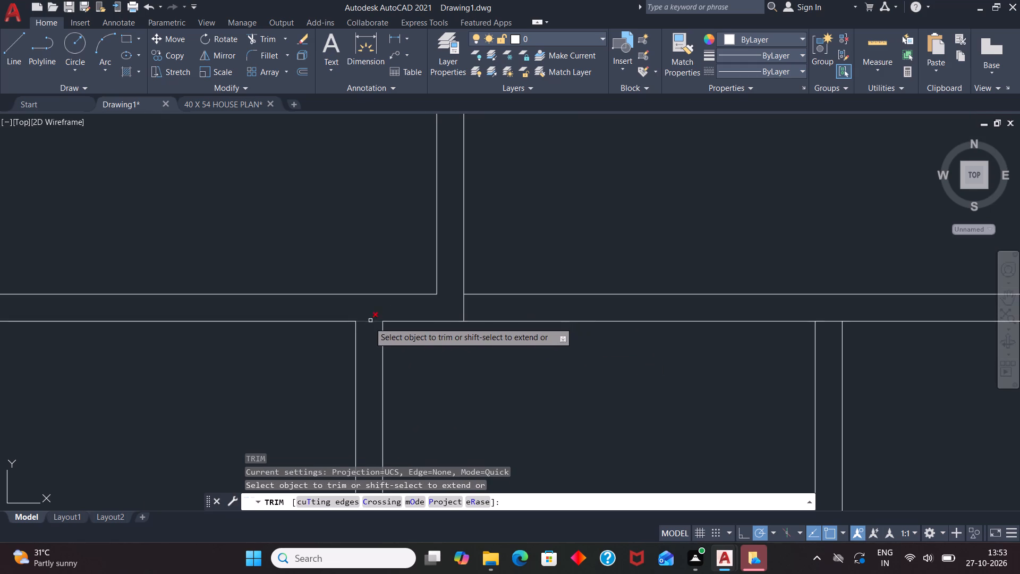
left_click(369, 322)
scroll(362, 288, "down", 3)
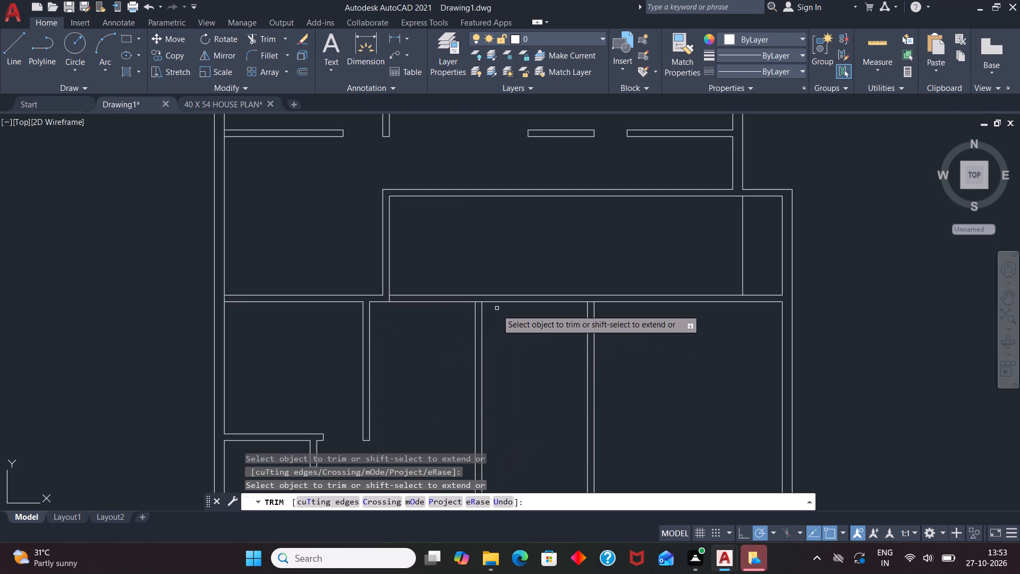
key("space")
Extend both lines of the first full-height partition up to the horizontal partition's upper line.
type("EX")
key("Return")
key("Return")
left_click_drag(518, 343, 469, 343)
key("space")
Draw a short vertical line across the horizontal partition, 3' left of the first full-height partition's left line.
type("L")
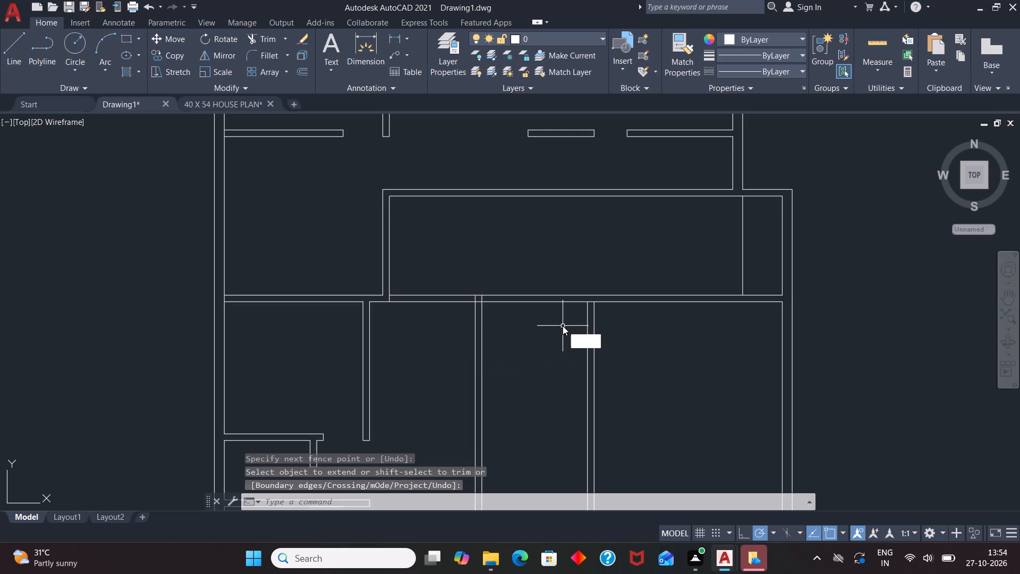
key("Return")
type("TK")
key("Return")
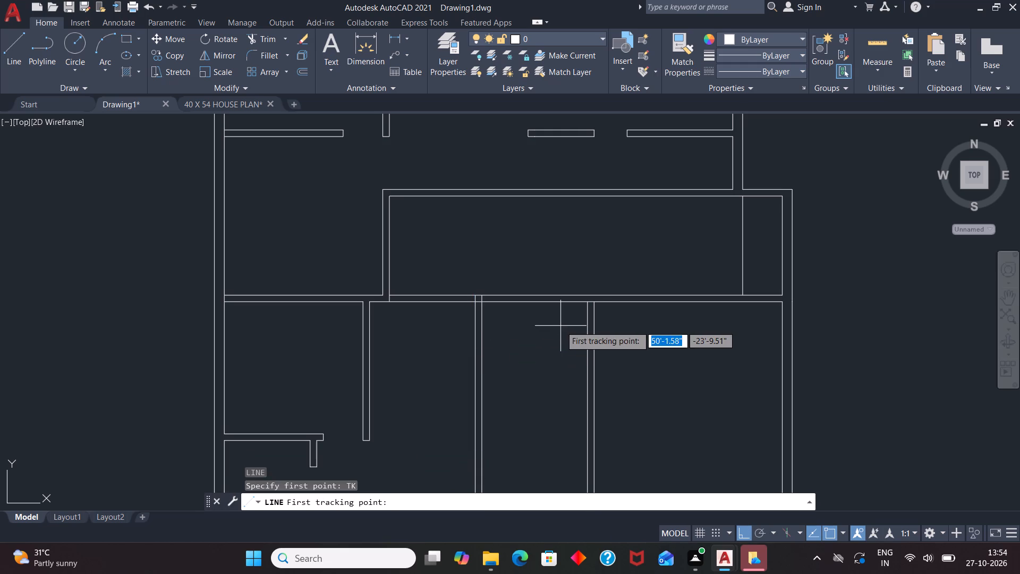
scroll(469, 303, "up", 3)
left_click(481, 292)
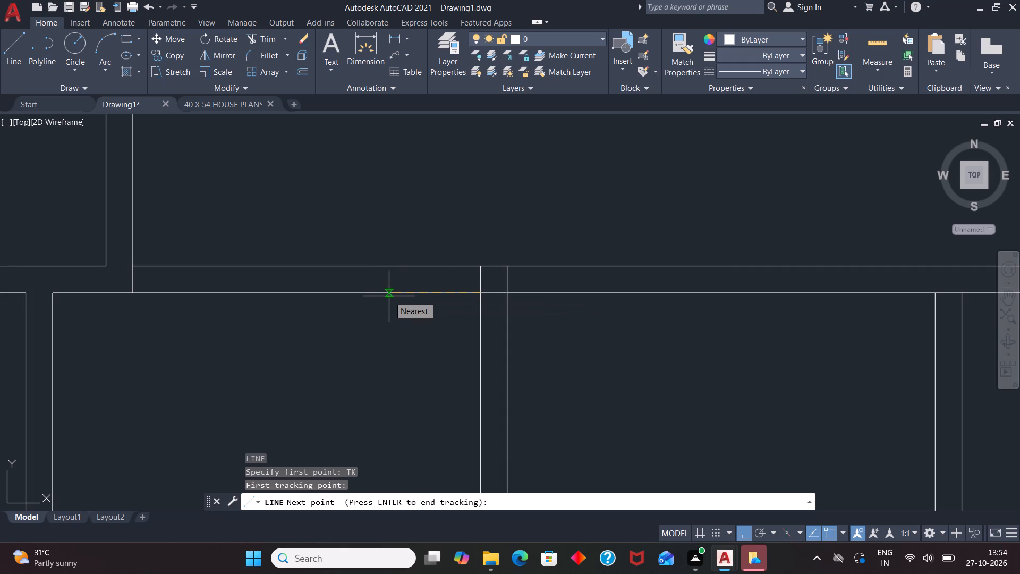
type("3'")
key("Return")
key("Return")
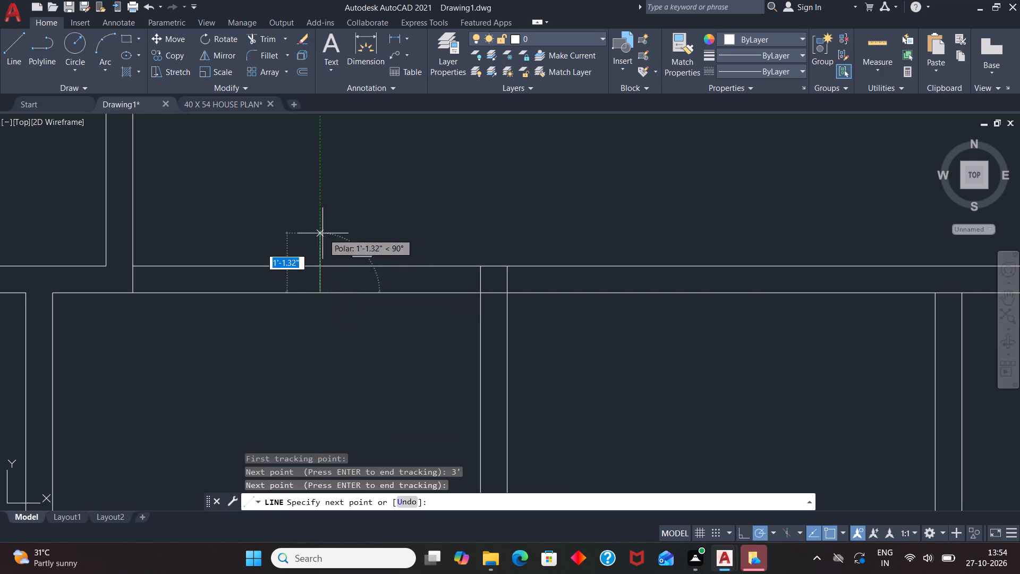
left_click(319, 264)
key("space")
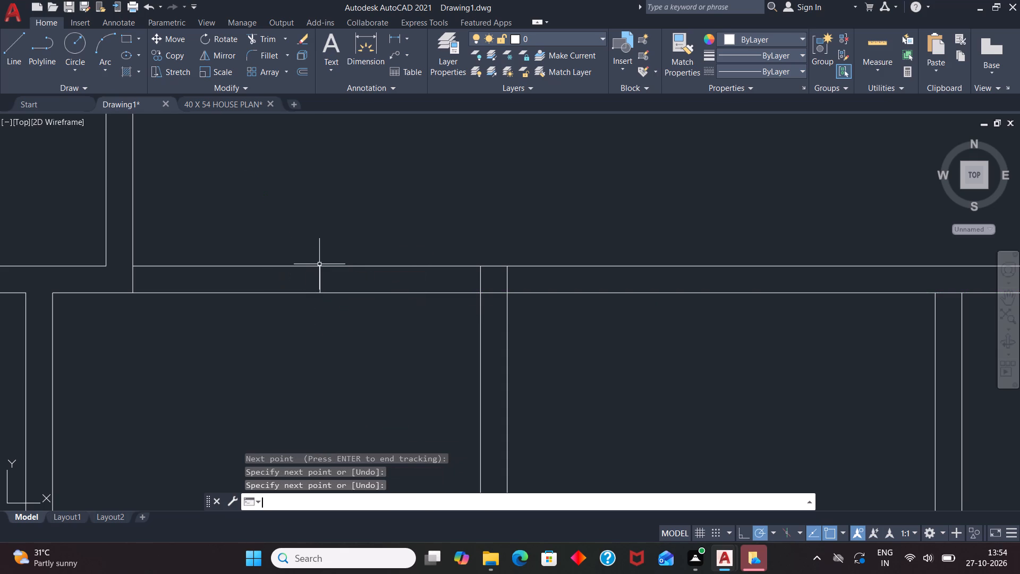
Trim both horizontal partition lines to form the 3' opening left of the first full-height partition, plus the lower line segment crossing that partition.
type("TR")
key("Return")
left_click_drag(414, 225, 419, 376)
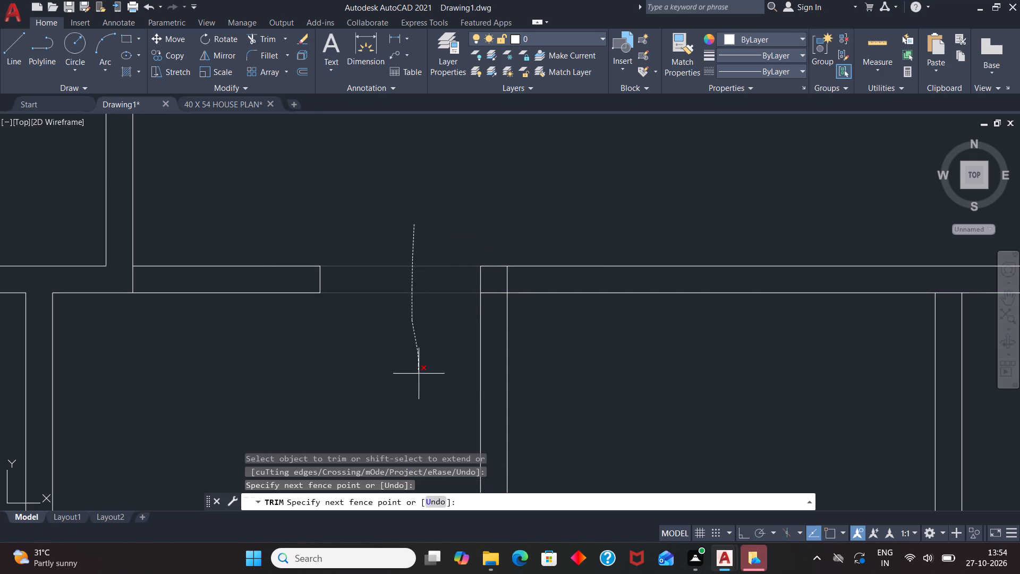
left_click_drag(419, 376, 419, 376)
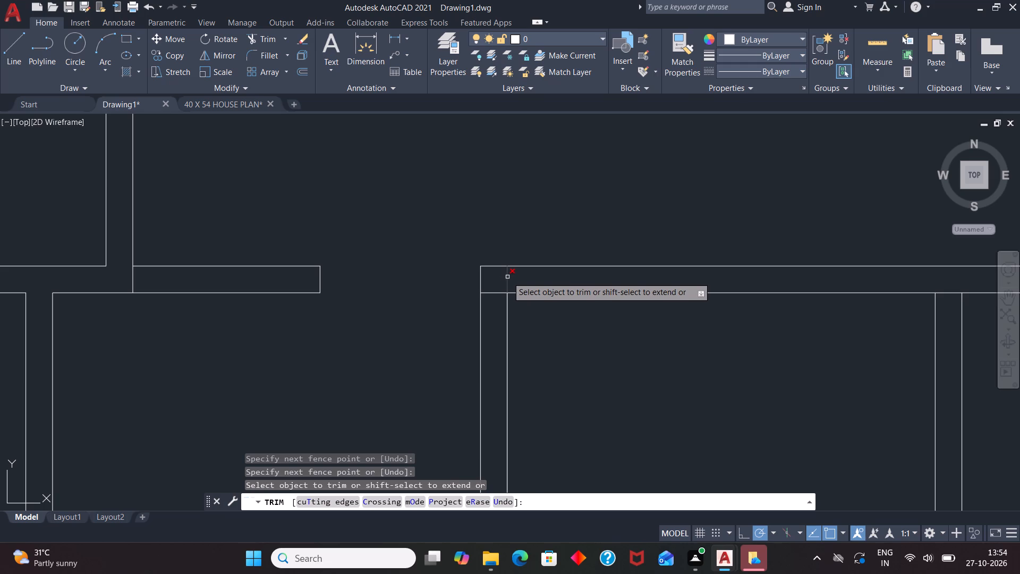
left_click(497, 292)
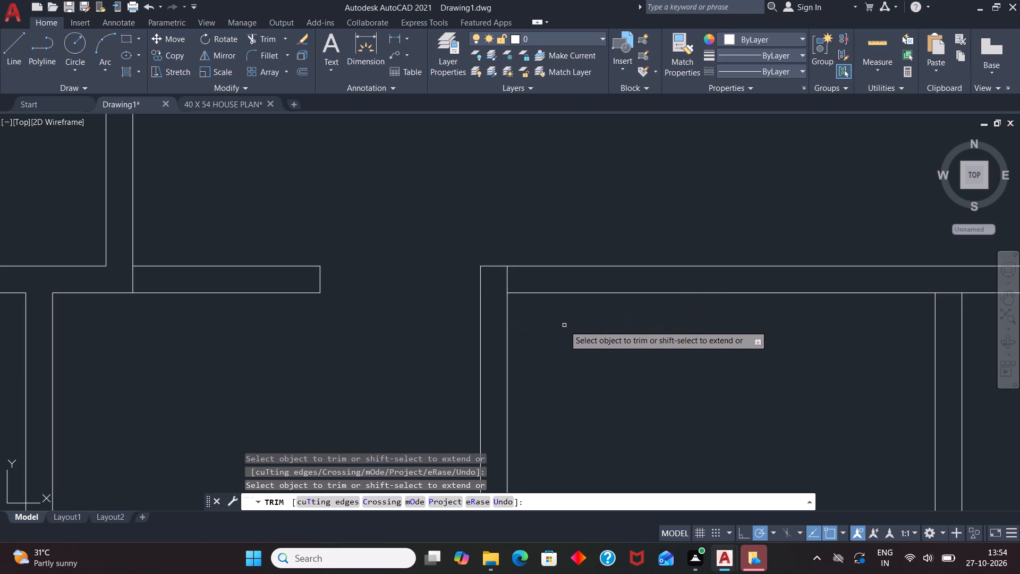
key("space")
Draw a short vertical line across the horizontal partition, 3' right of the first full-height partition's right line.
type("L")
key("Return")
type("TK")
key("Return")
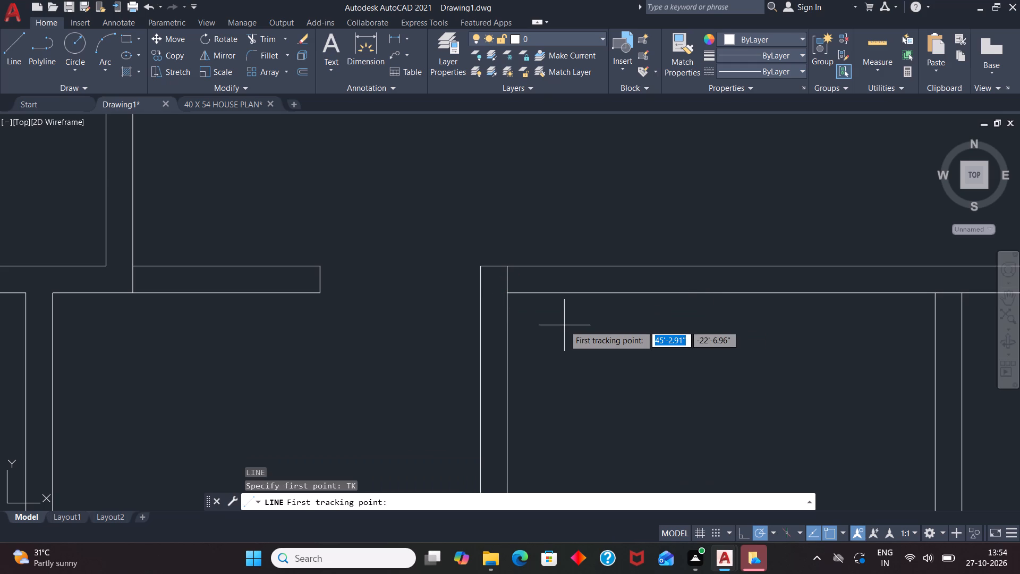
left_click(505, 289)
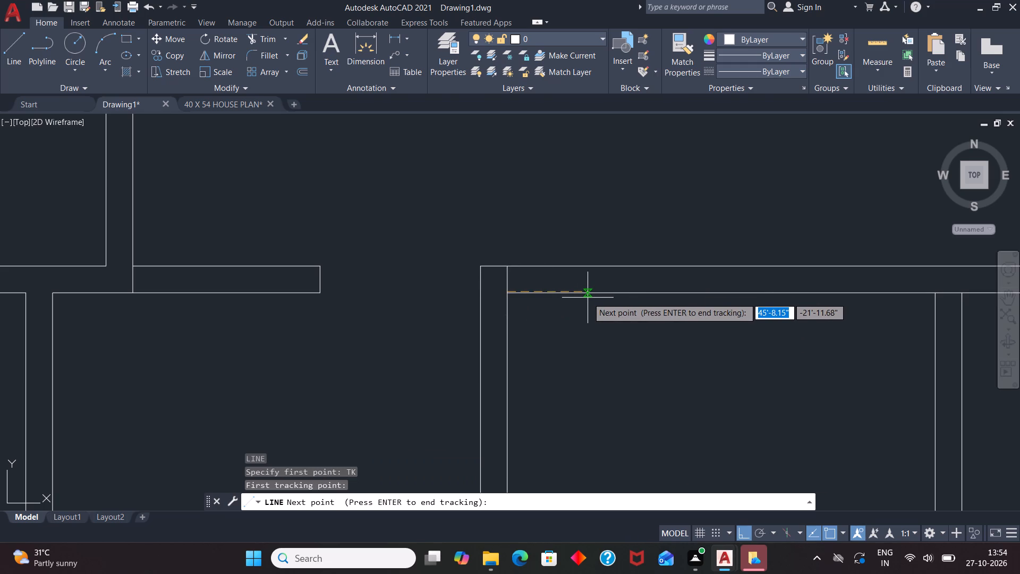
type("3'")
key("Return")
key("Return")
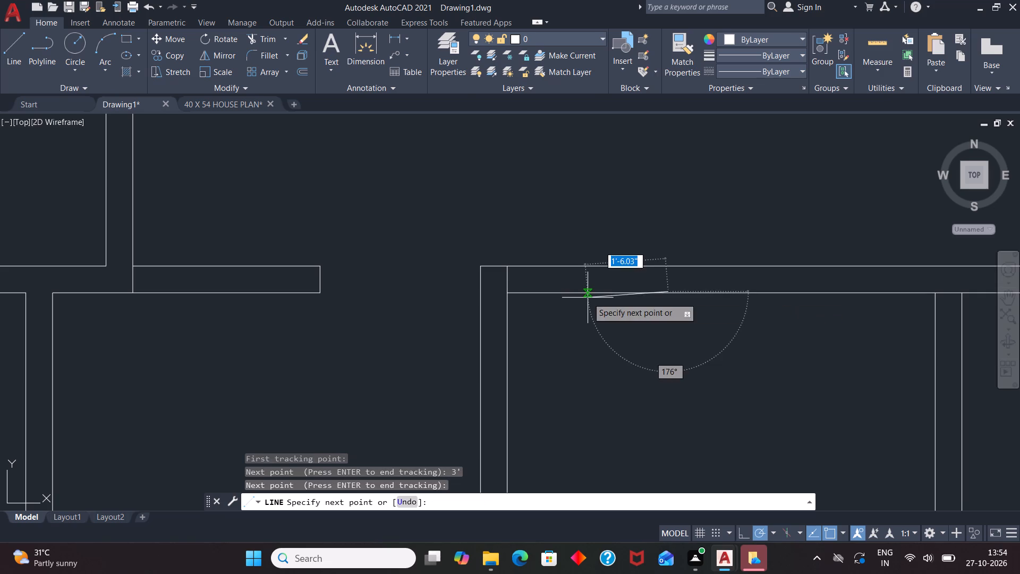
scroll(669, 264, "up", 3)
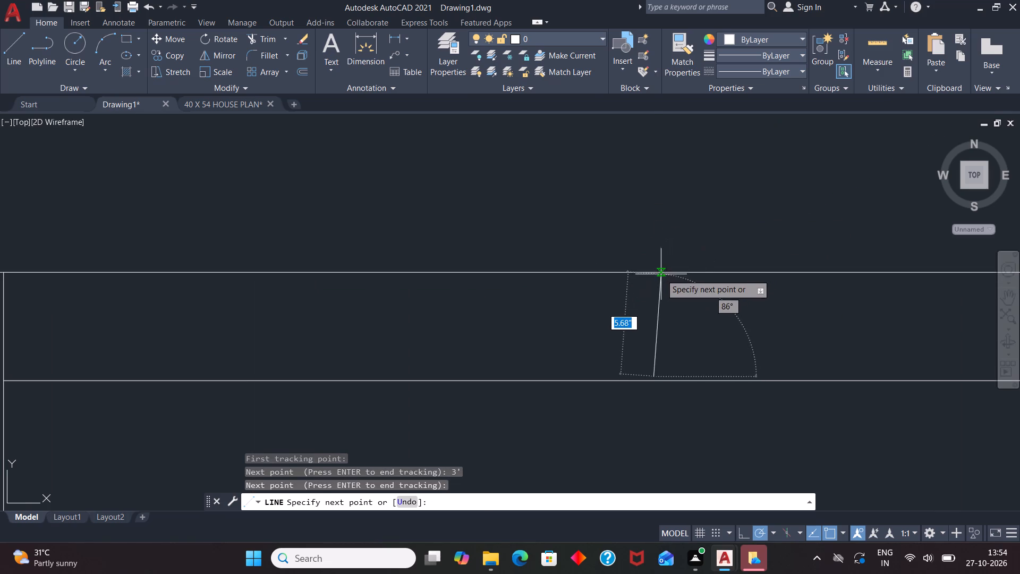
left_click(654, 269)
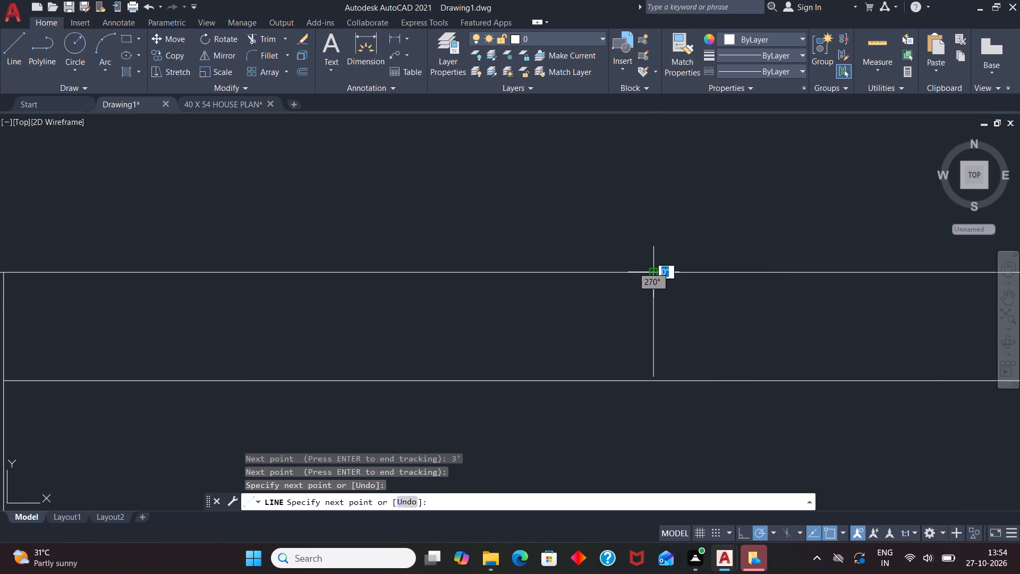
key("space")
Extend the short vertical line down to meet the horizontal partition's lower line.
type("EX")
key("Return")
key("Return")
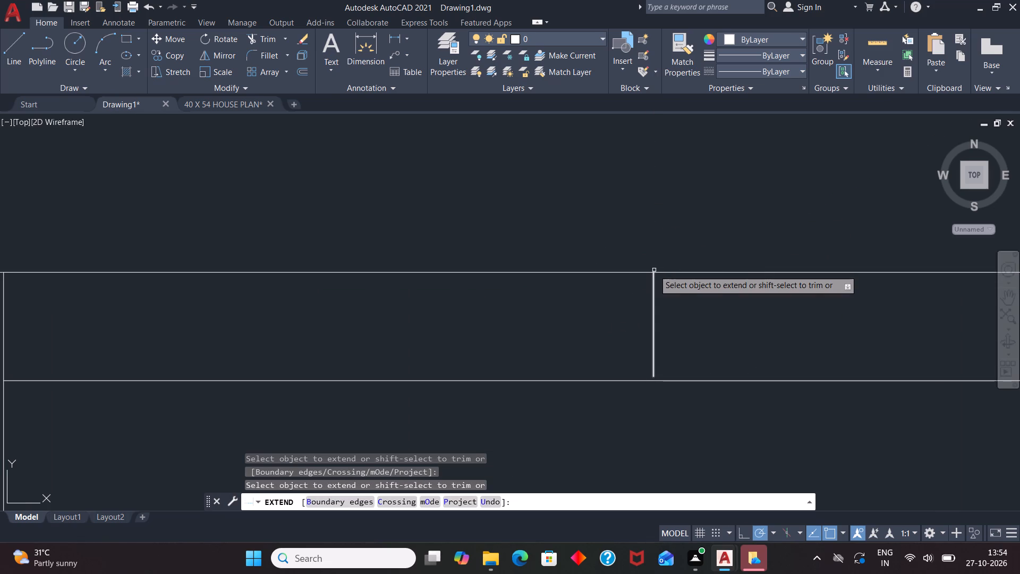
left_click(653, 337)
key("space")
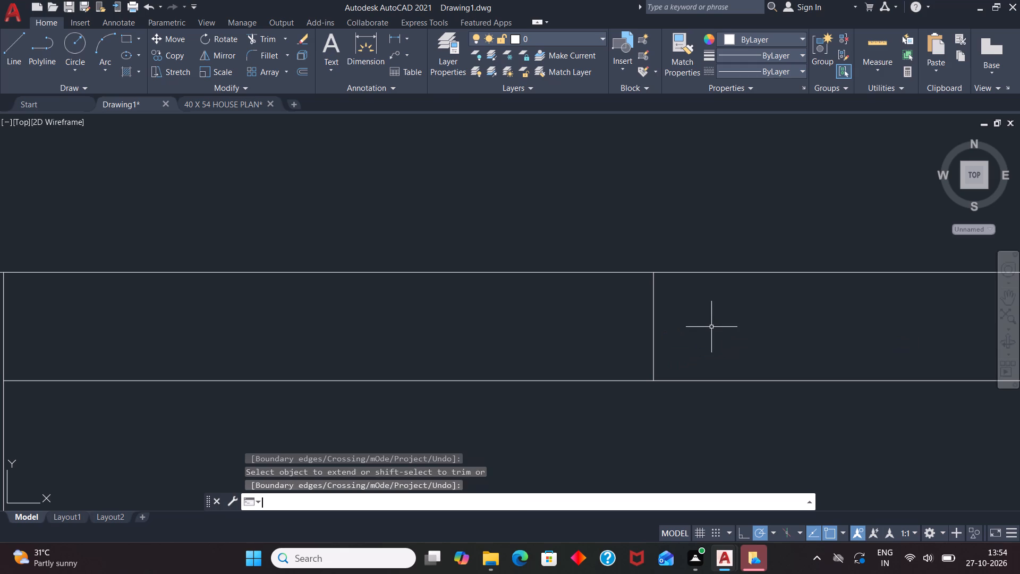
Trim both horizontal partition lines to form the 3' opening right of the first full-height partition.
type("TR")
key("Return")
scroll(709, 327, "down", 2)
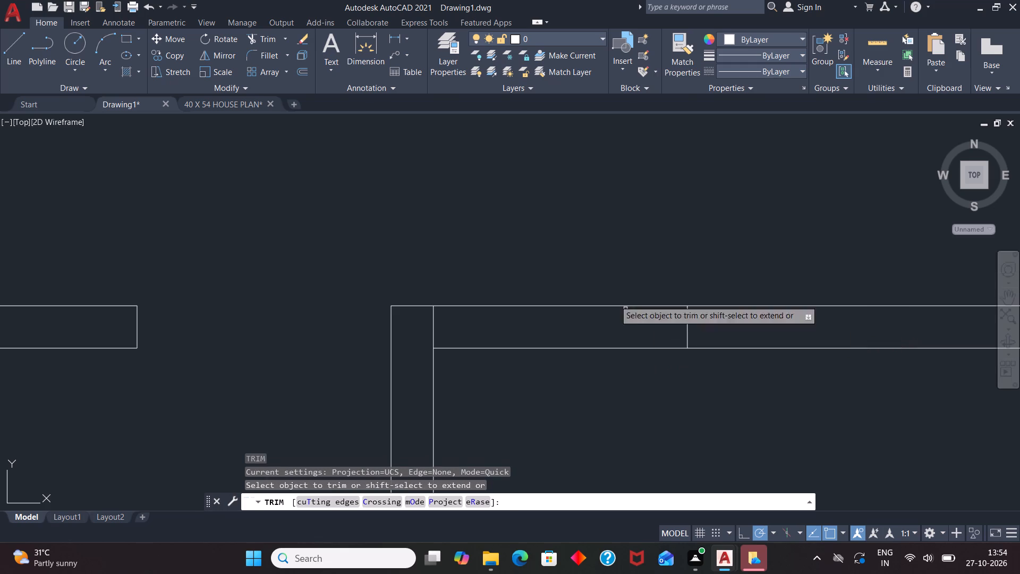
left_click_drag(593, 219, 597, 374)
left_click(581, 350)
scroll(581, 350, "down", 2)
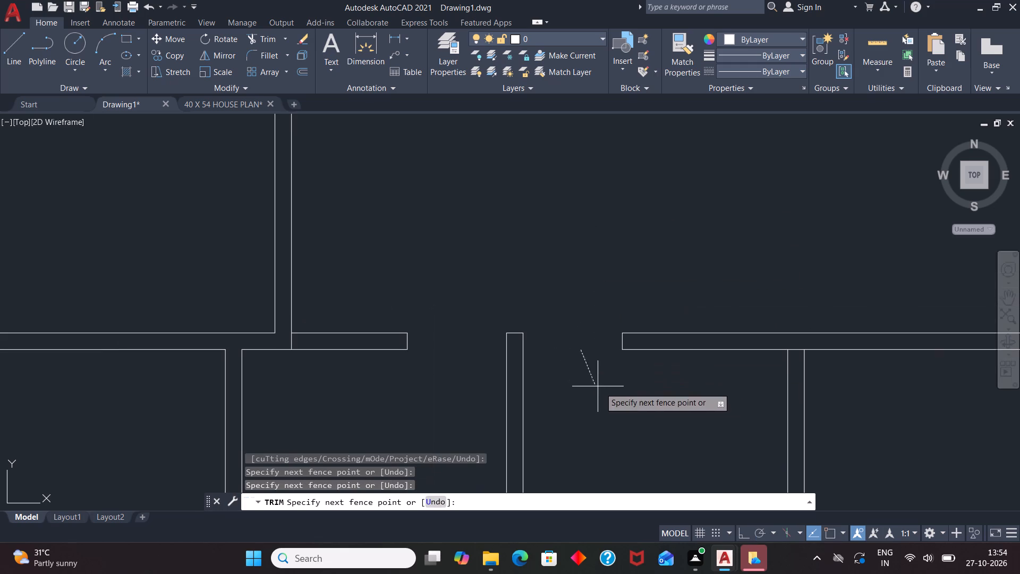
key("space")
scroll(581, 342, "down", 2)
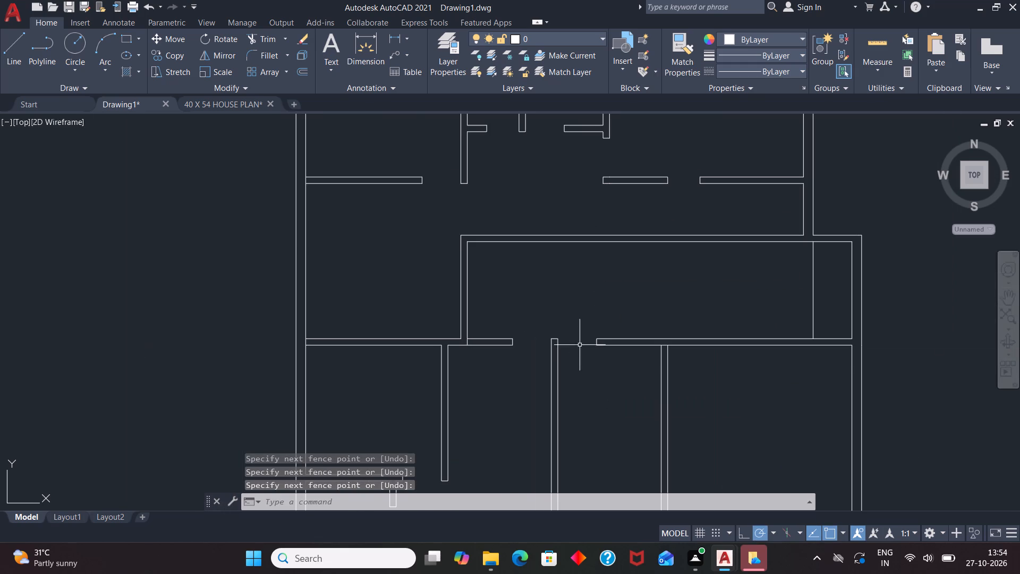
Trim the horizontal partition's lower line between the two lines of the second full-height partition.
type("TR")
key("Return")
scroll(680, 352, "up", 2)
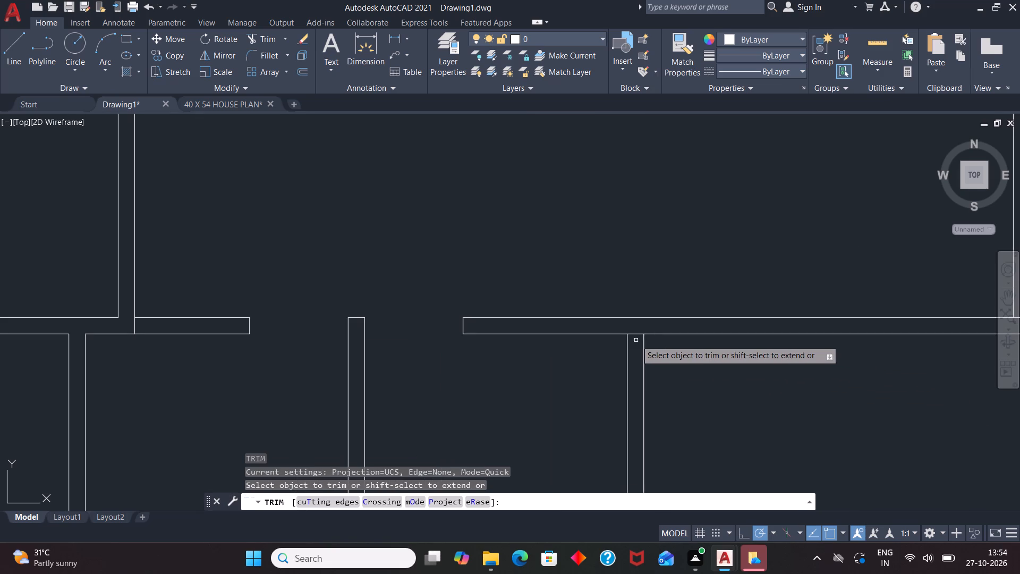
left_click(636, 333)
scroll(635, 307, "down", 4)
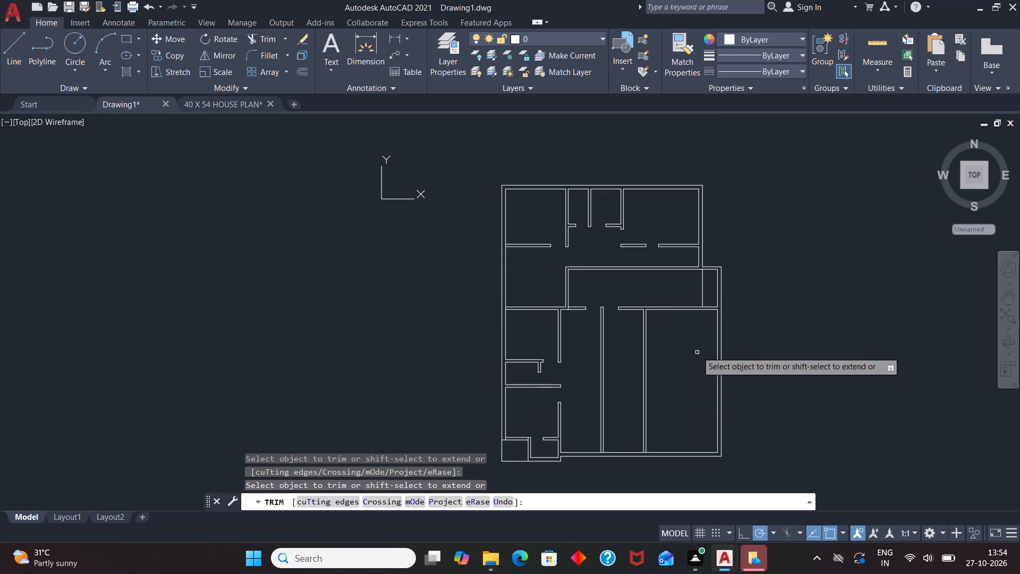
scroll(696, 360, "down", 1)
scroll(756, 410, "up", 1)
key("space")
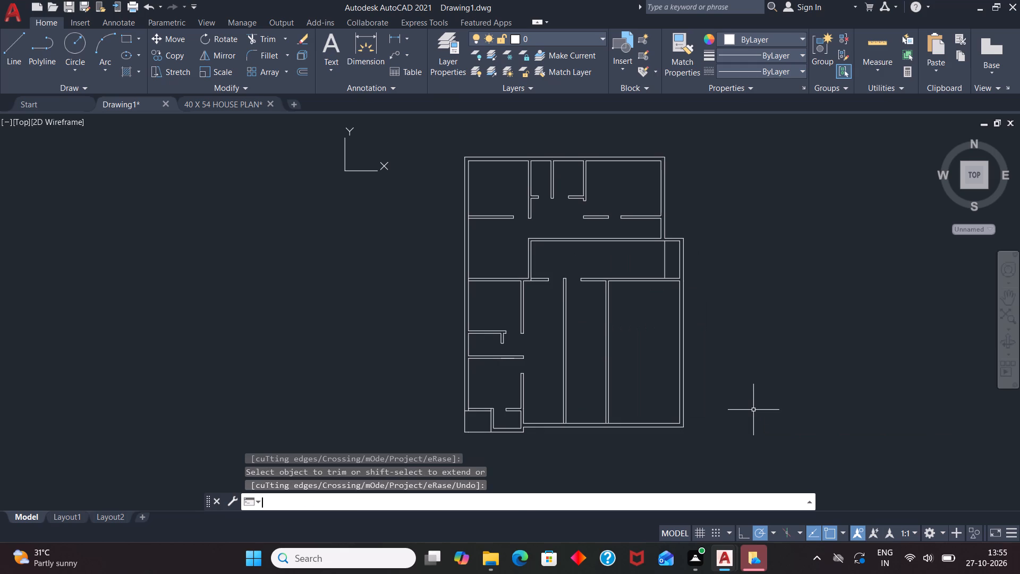
Trim the bottom wall's inner line where it crosses the ends of both full-height partitions.
scroll(617, 443, "up", 2)
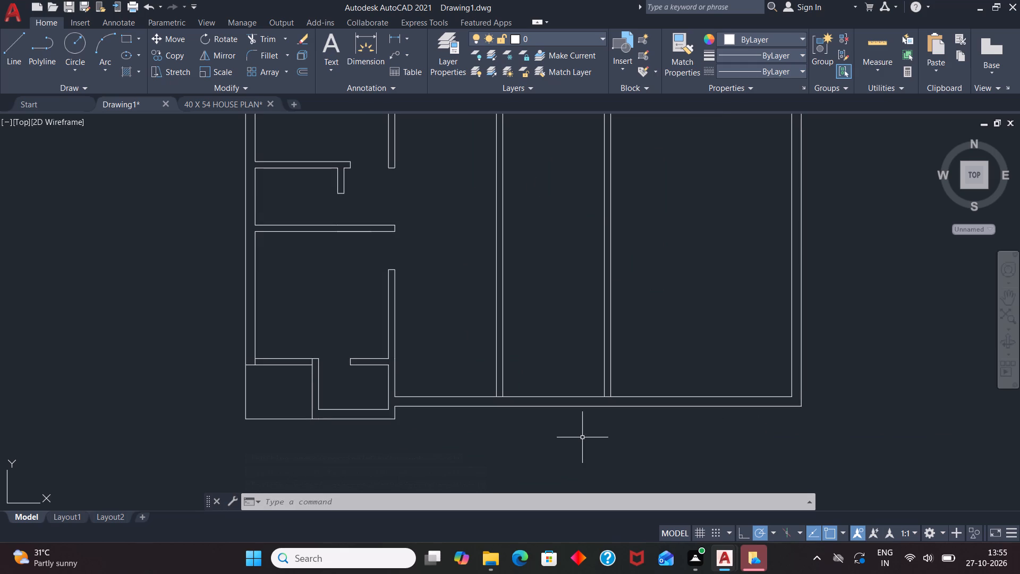
type("TR")
key("Return")
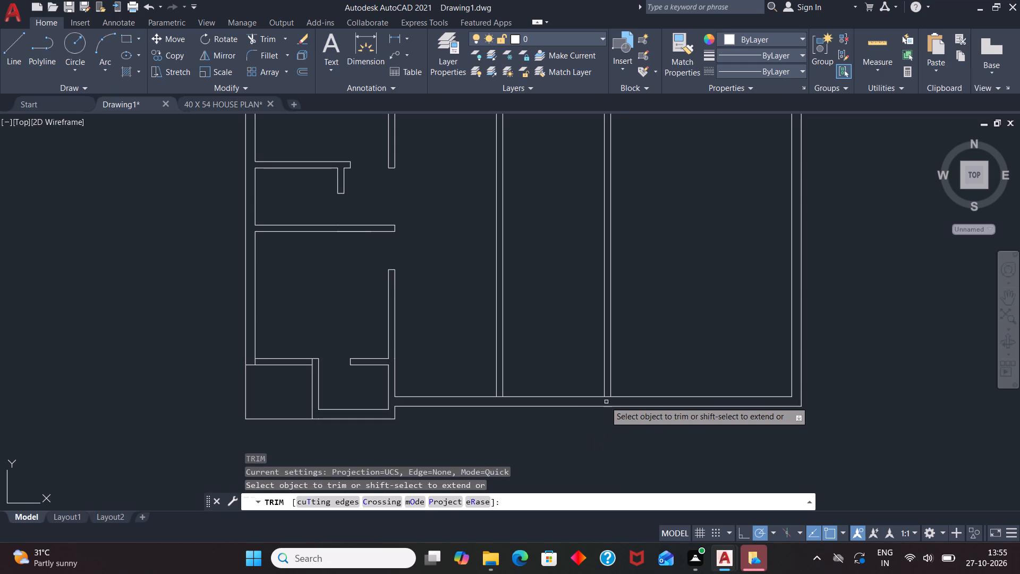
left_click(608, 396)
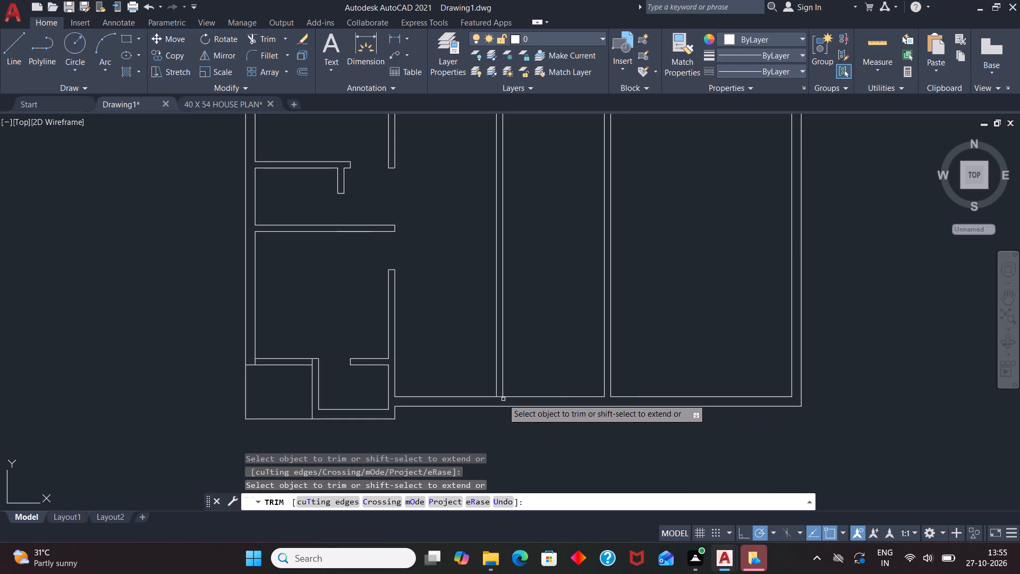
left_click(500, 396)
key("space")
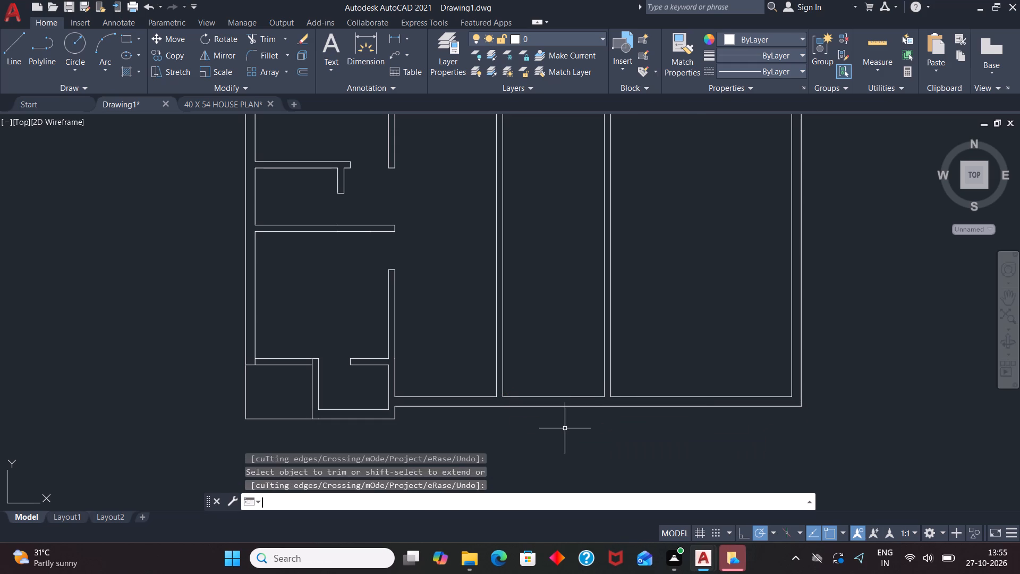
Offset the bottom wall's inner line 8' upward in each of the two narrow rooms beside the first full-height partition.
type("O")
key("Return")
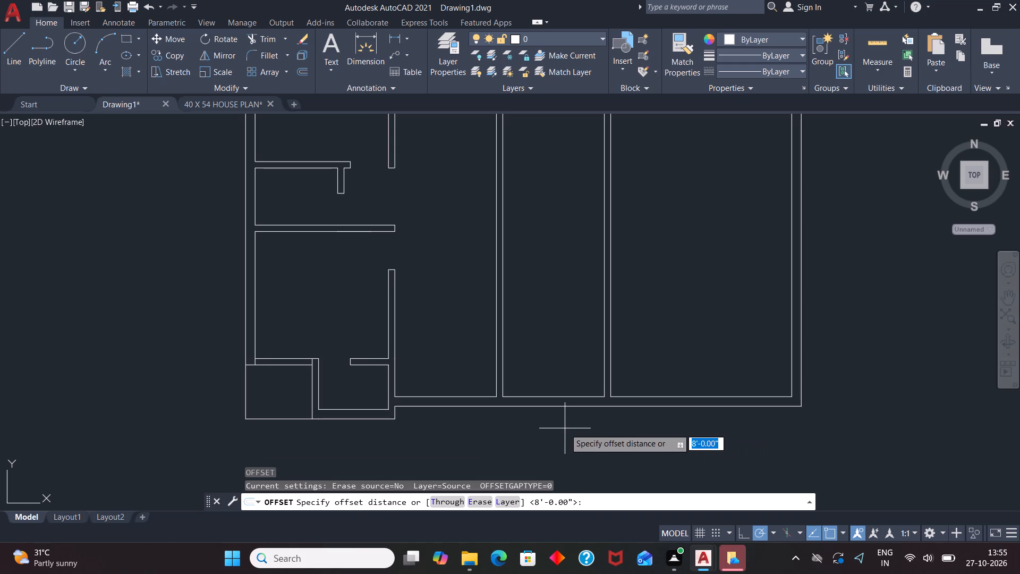
type("8'")
key("Return")
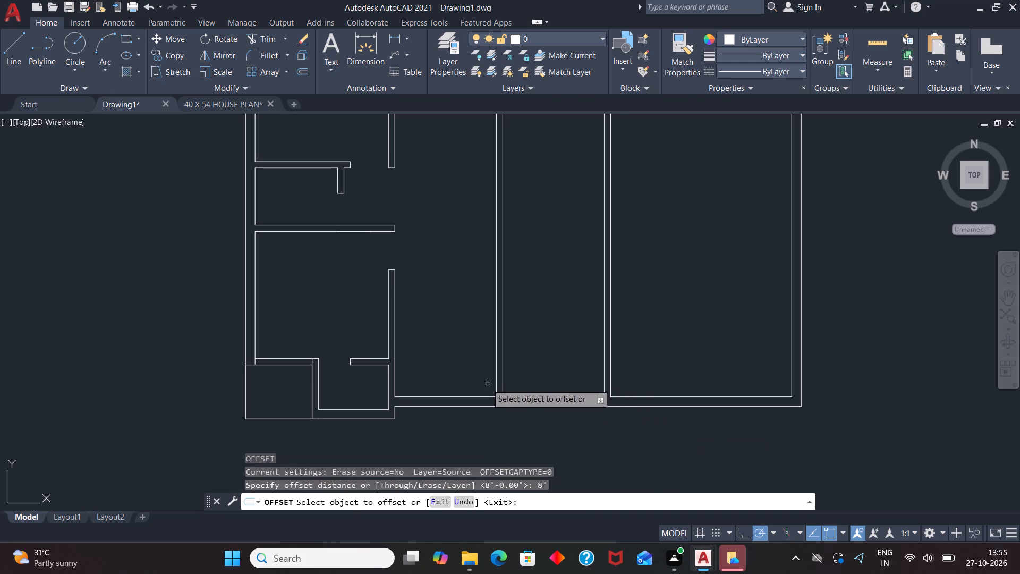
left_click(462, 396)
left_click(472, 334)
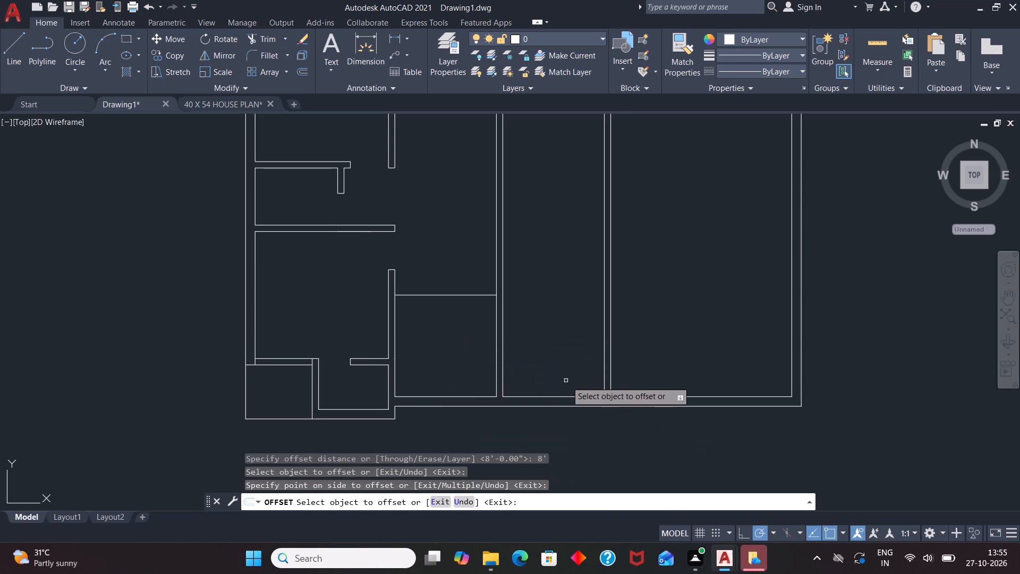
left_click(557, 396)
left_click(576, 335)
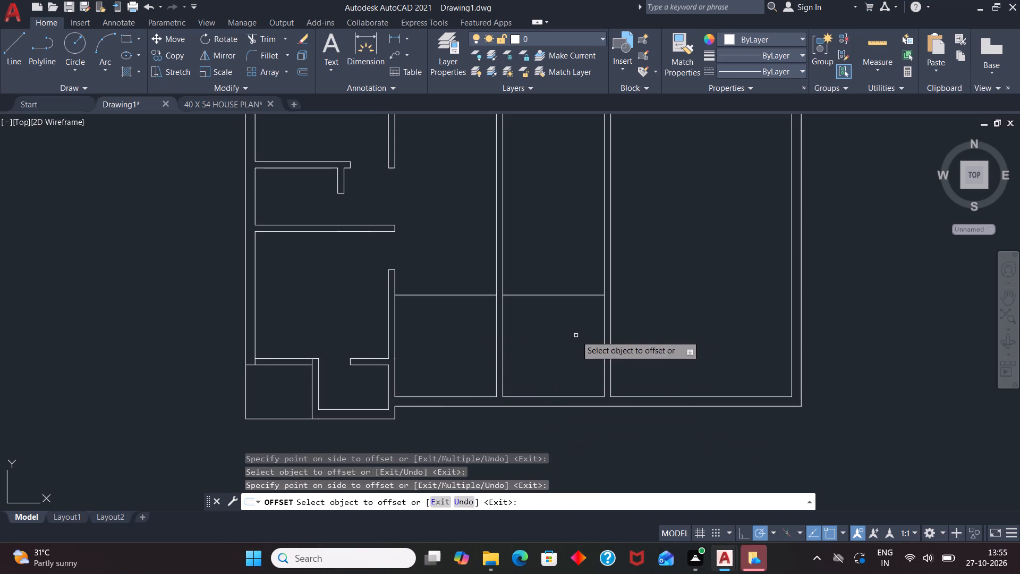
Offset the two 8' lines 6" upward in both narrow rooms beside the first full-height partition.
left_click(574, 294)
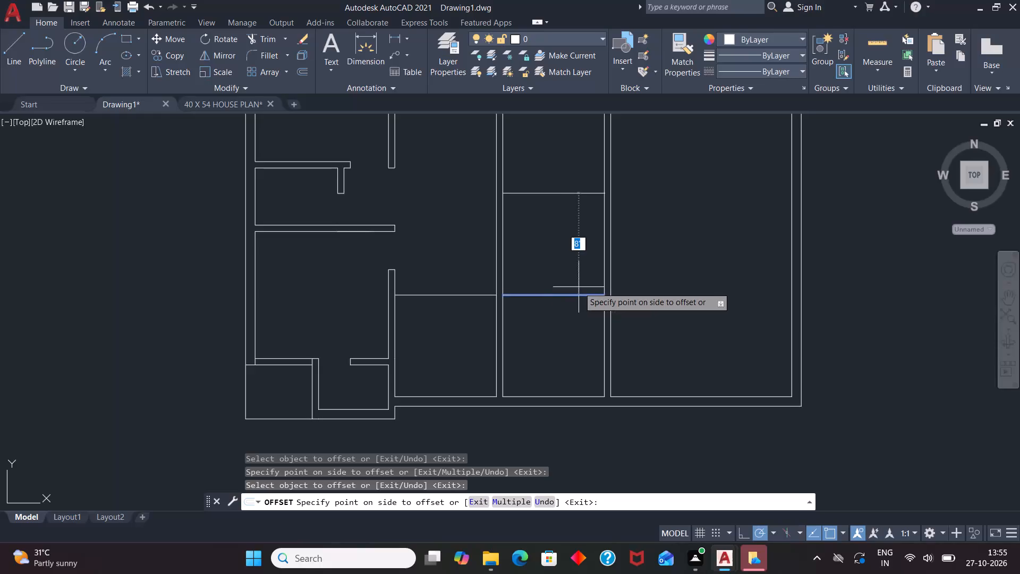
key("6")
key("Return")
left_click(448, 292)
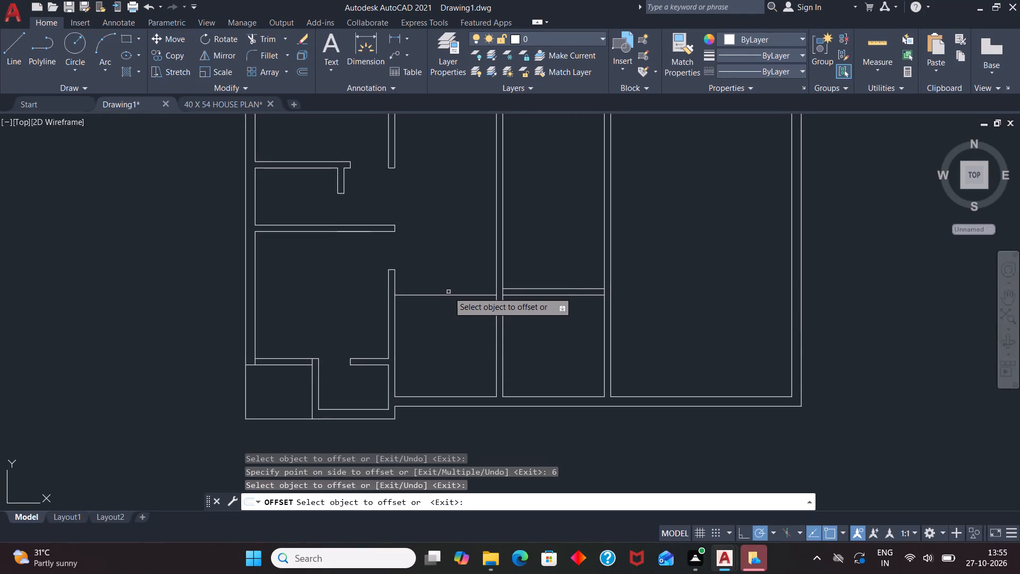
left_click(456, 294)
key("6")
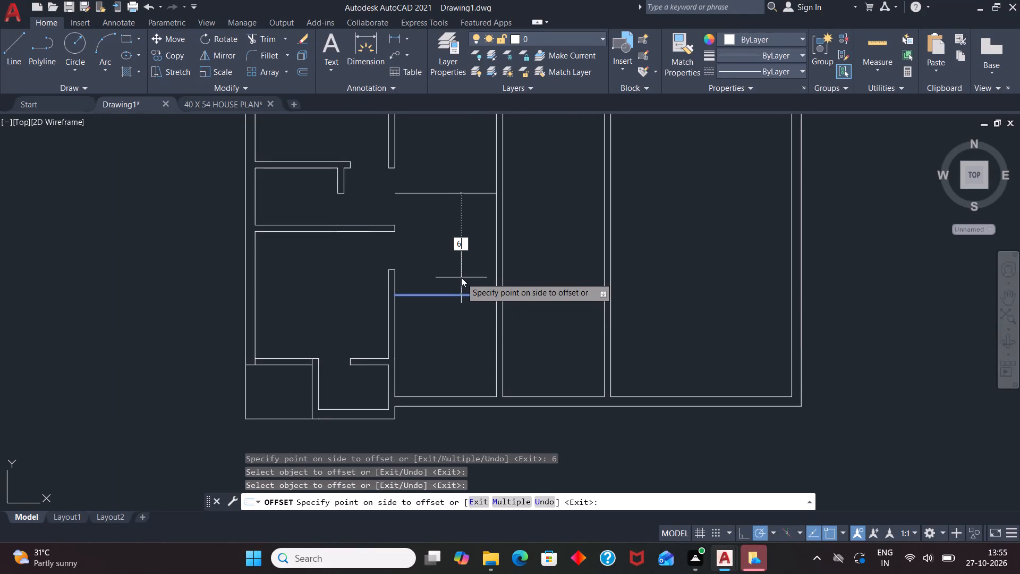
key("Return")
key("space")
Trim the vertical wall lines between the new 6" partition's two lines at its far left and right ends.
type("TR")
key("Return")
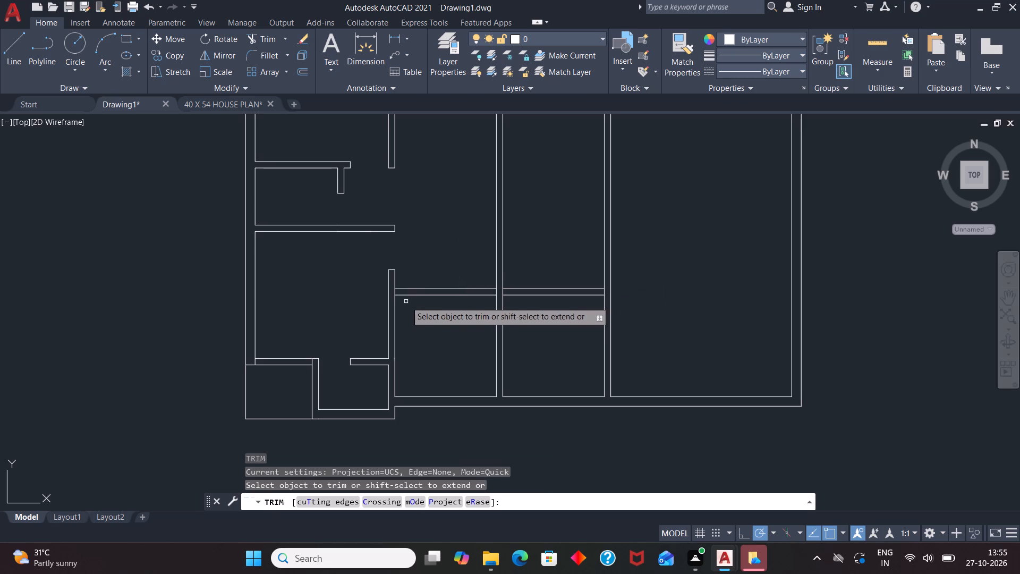
left_click(395, 290)
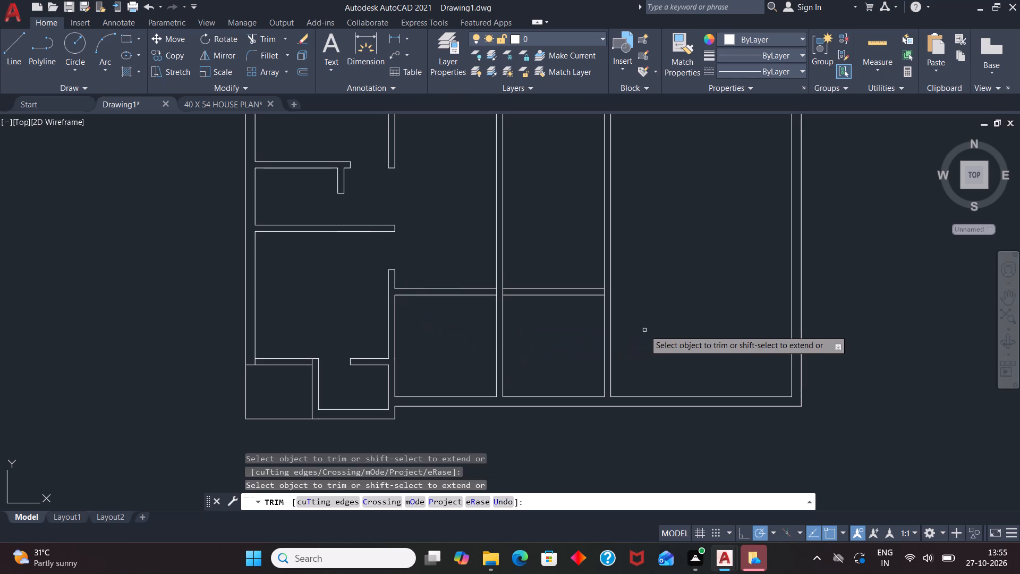
left_click(605, 291)
key("space")
Draw a short closing line across the new horizontal partition, 3' right of the first full-height partition.
type("L")
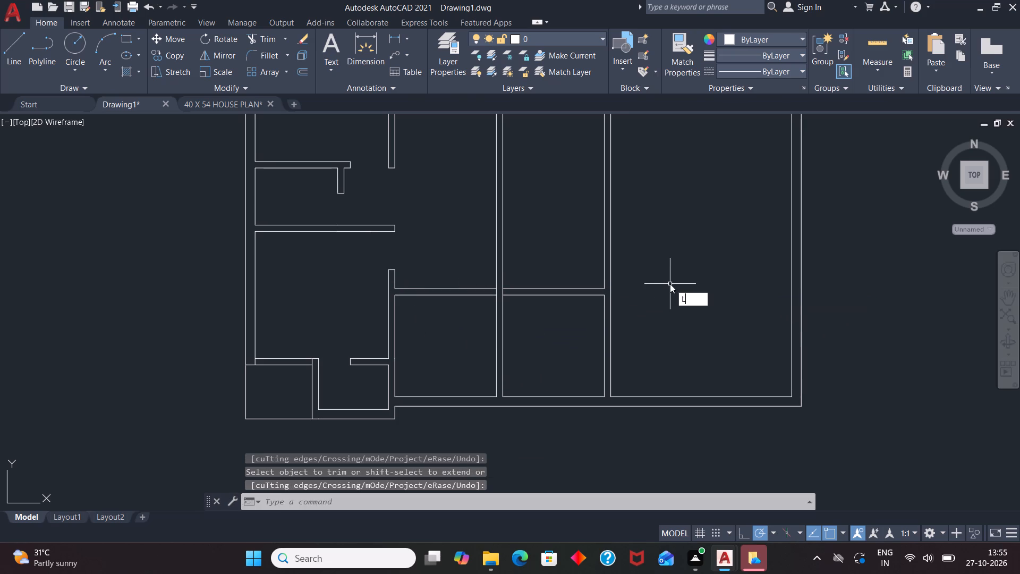
key("Return")
type("TK")
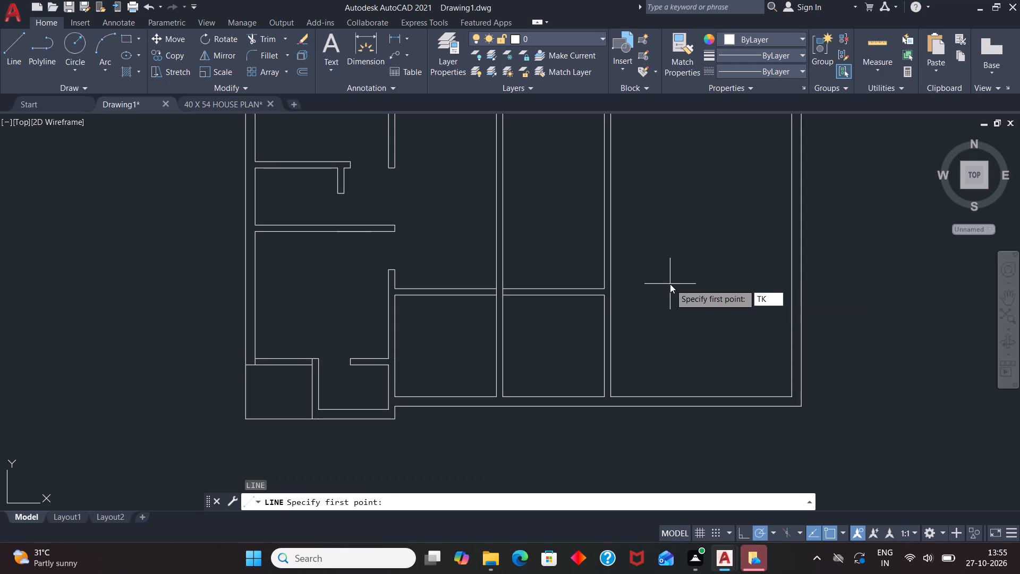
key("Return")
scroll(502, 301, "up", 2)
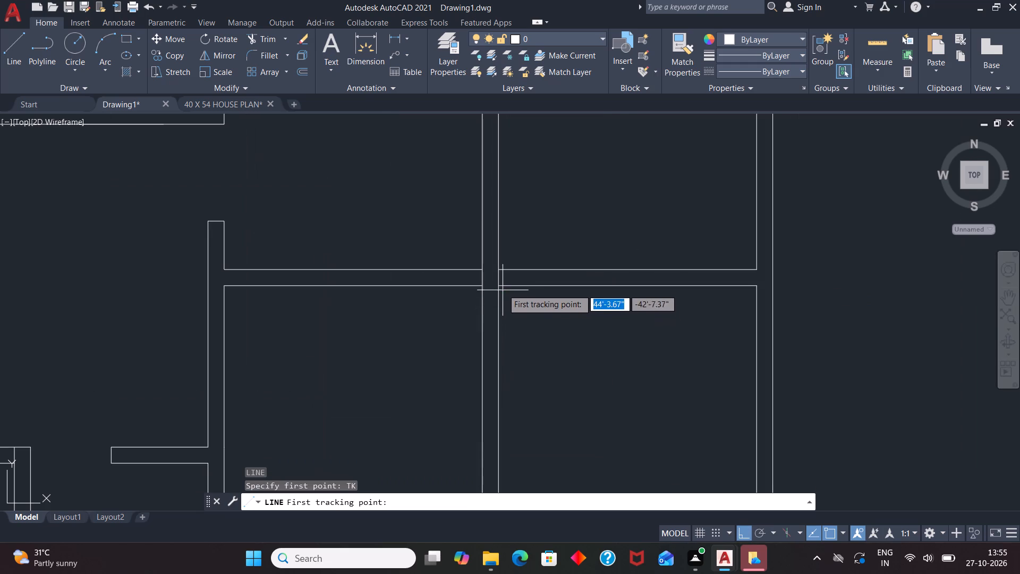
left_click(503, 285)
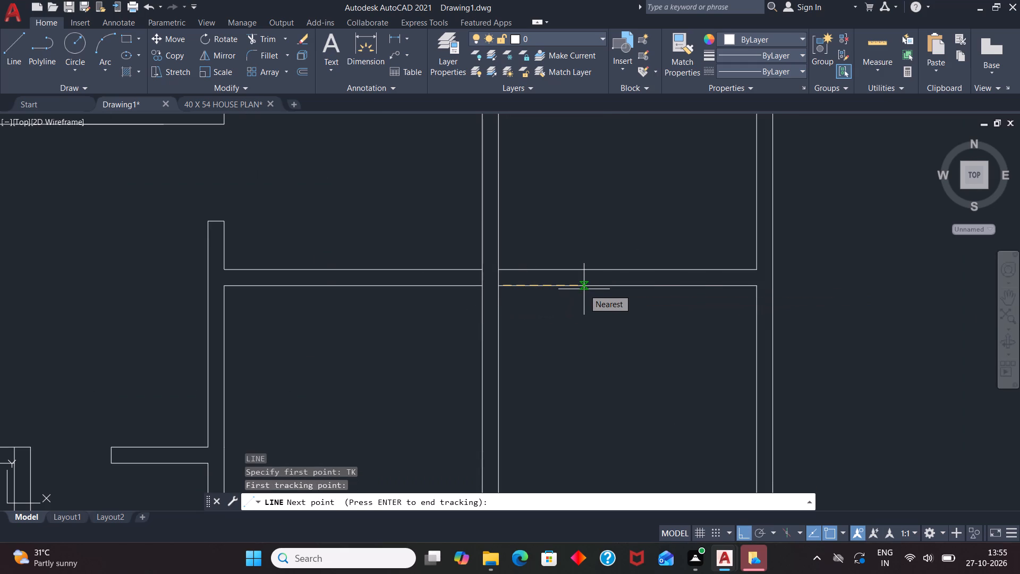
type("3'")
key("Return")
key("Return")
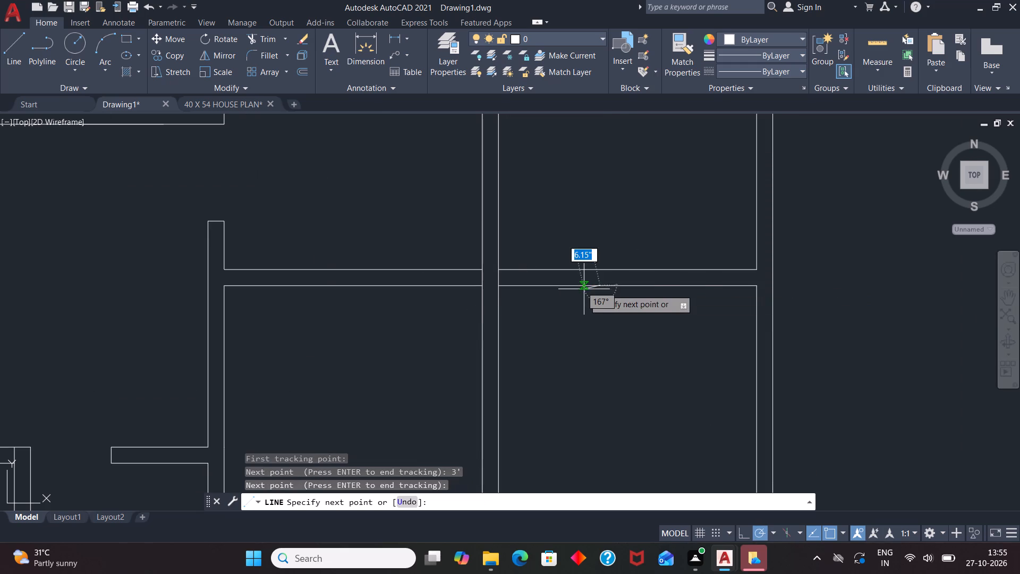
scroll(592, 280, "up", 2)
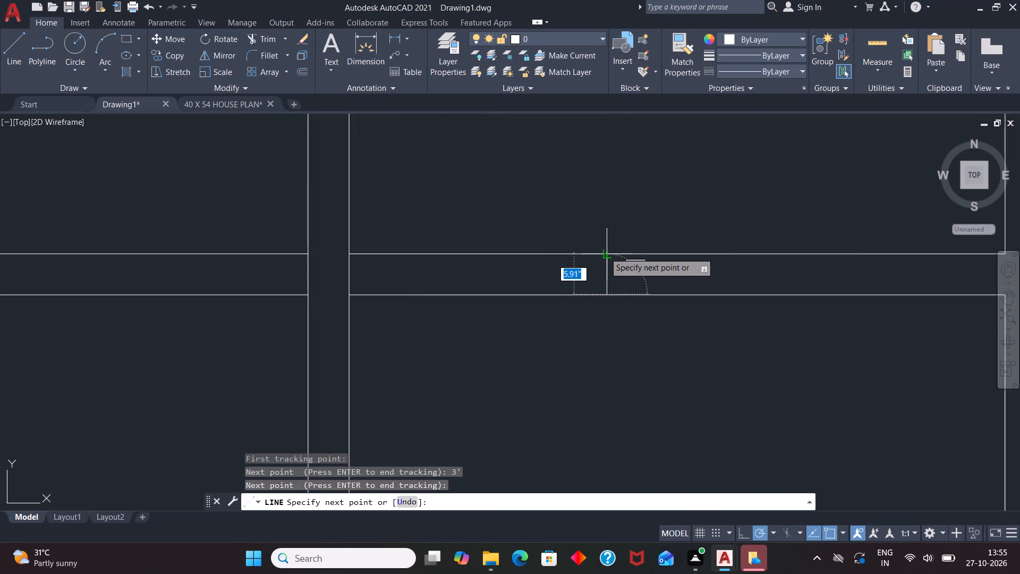
left_click(605, 254)
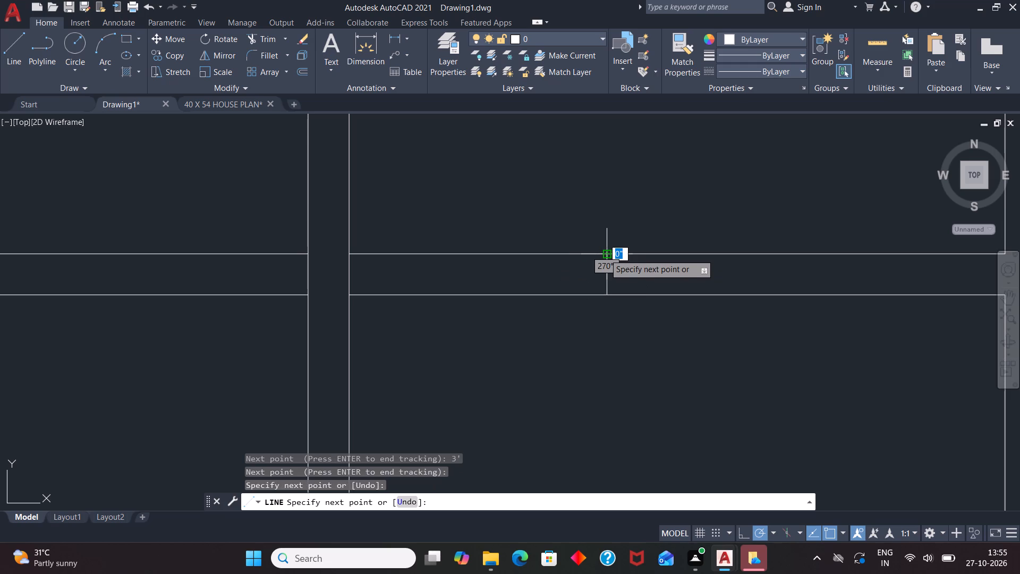
key("space")
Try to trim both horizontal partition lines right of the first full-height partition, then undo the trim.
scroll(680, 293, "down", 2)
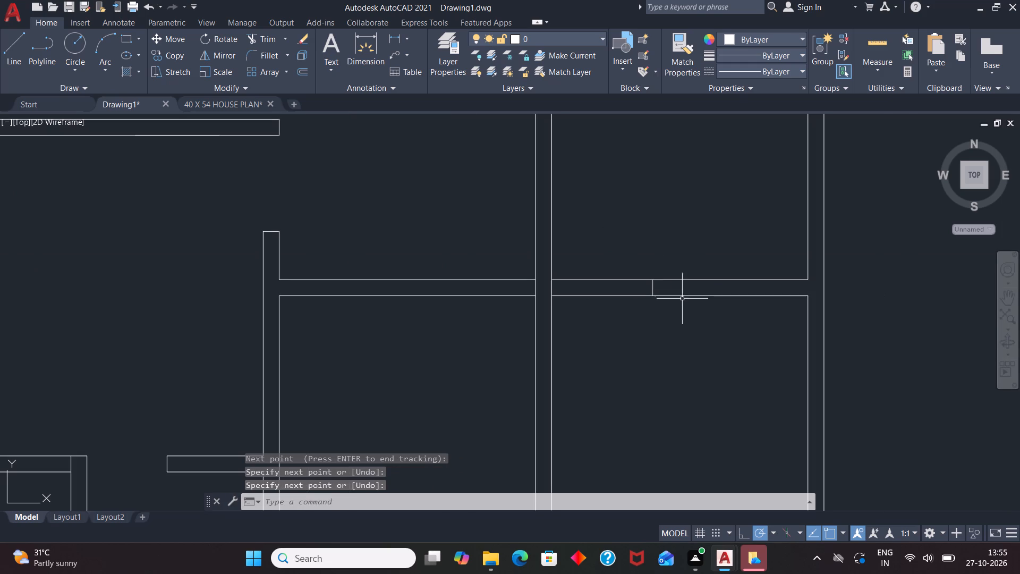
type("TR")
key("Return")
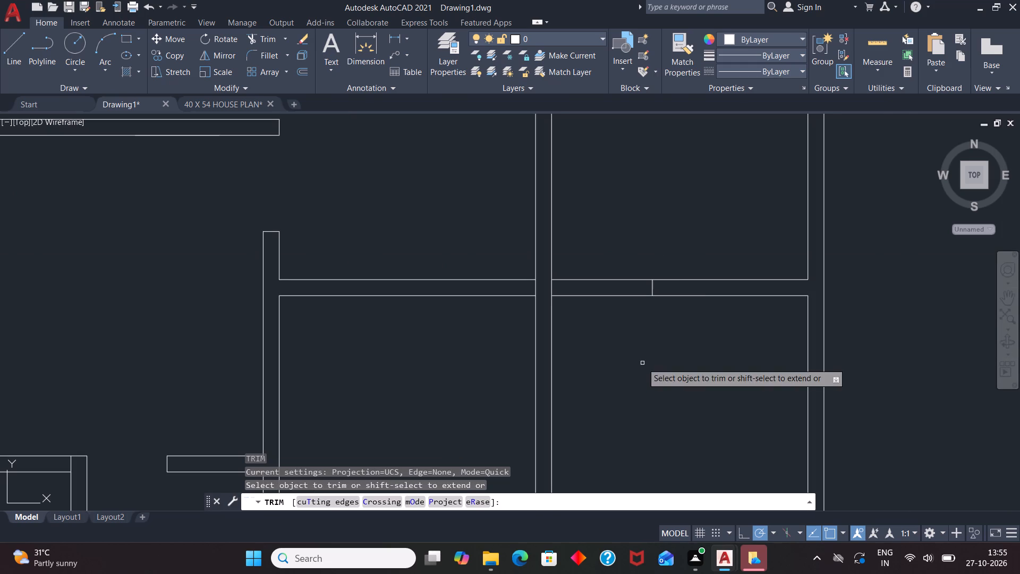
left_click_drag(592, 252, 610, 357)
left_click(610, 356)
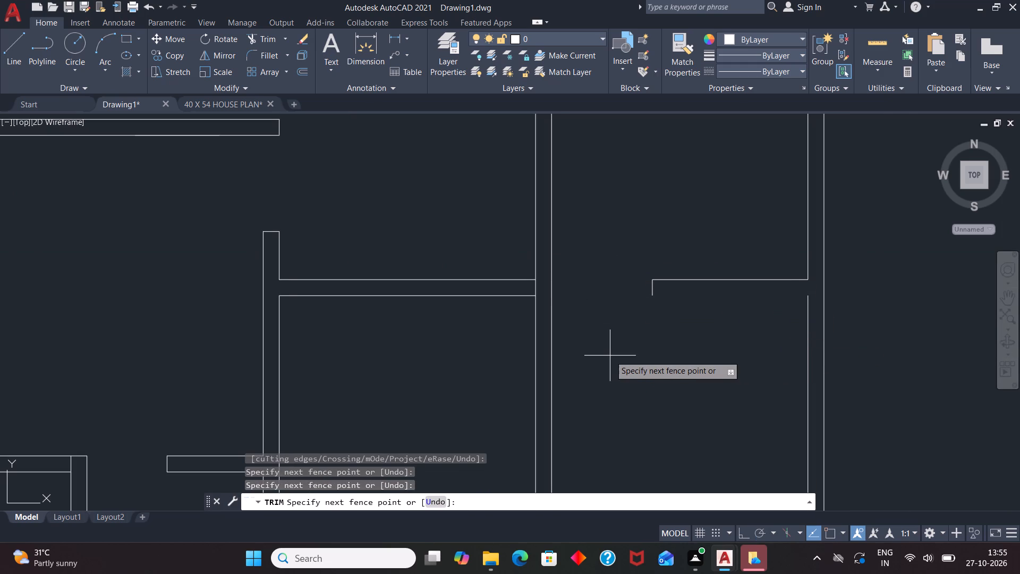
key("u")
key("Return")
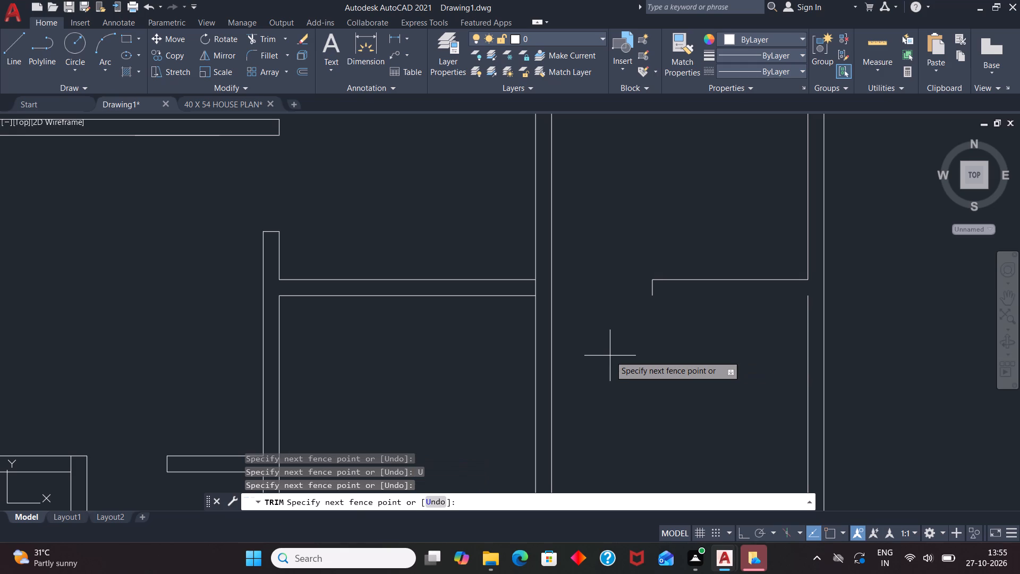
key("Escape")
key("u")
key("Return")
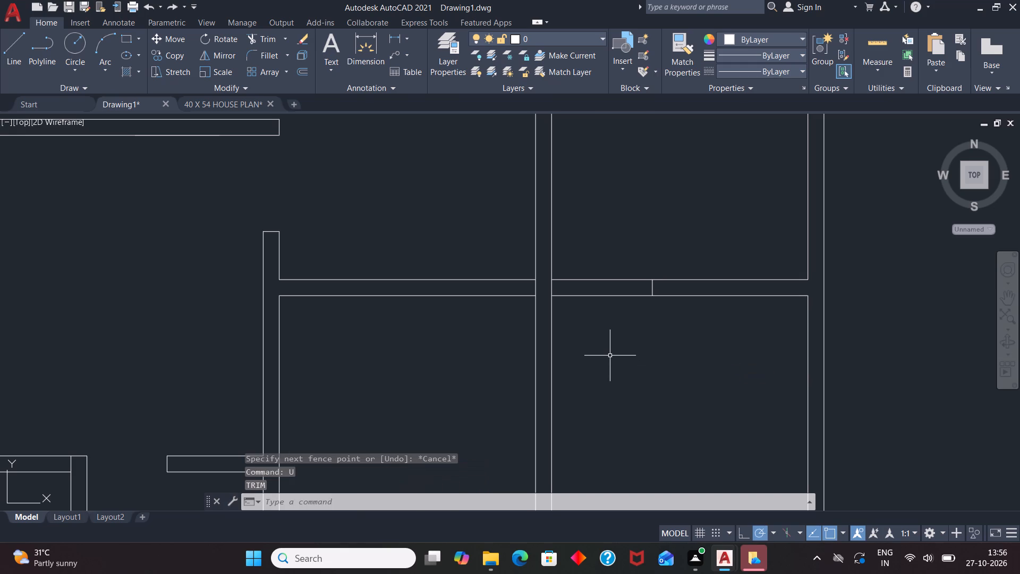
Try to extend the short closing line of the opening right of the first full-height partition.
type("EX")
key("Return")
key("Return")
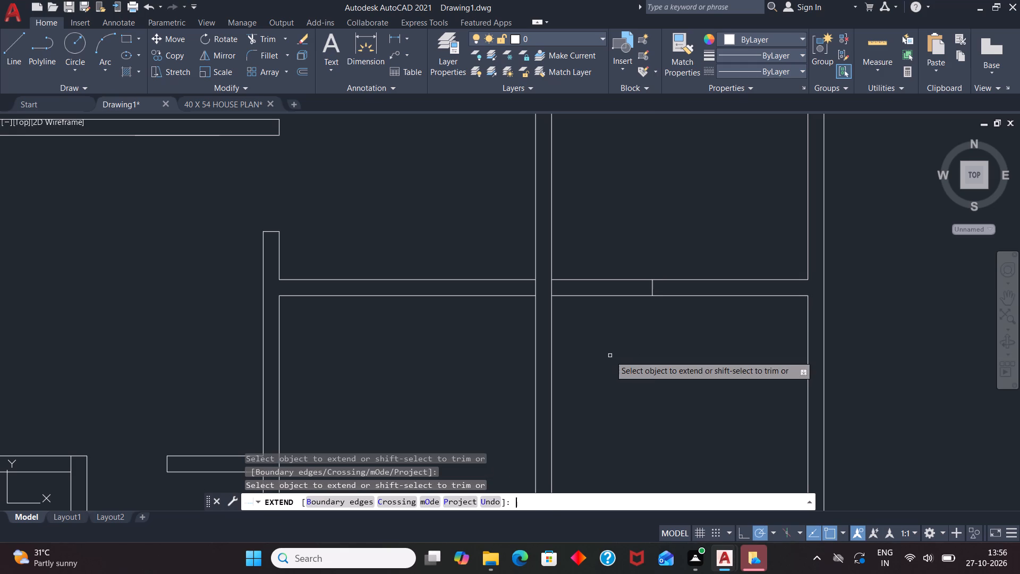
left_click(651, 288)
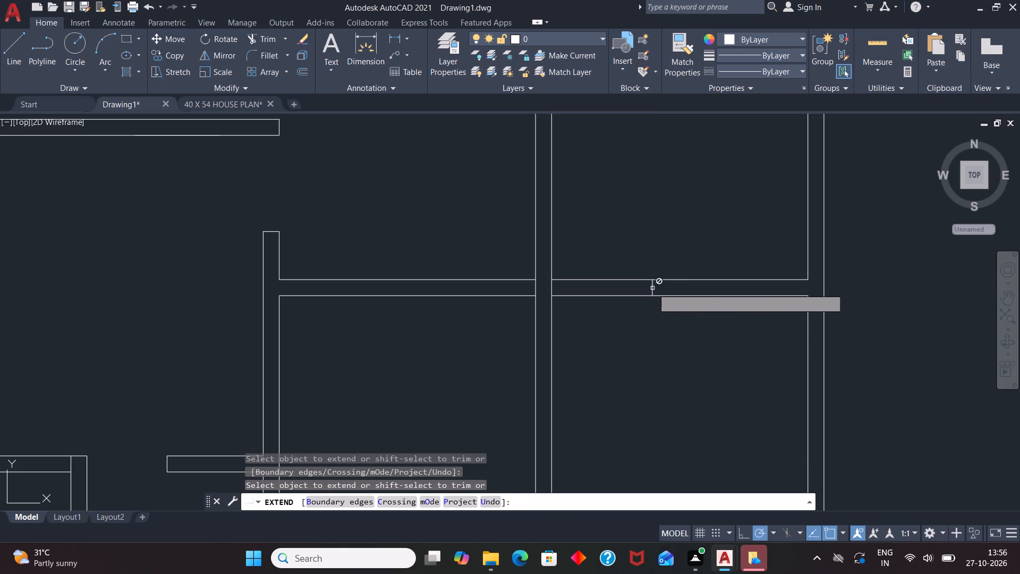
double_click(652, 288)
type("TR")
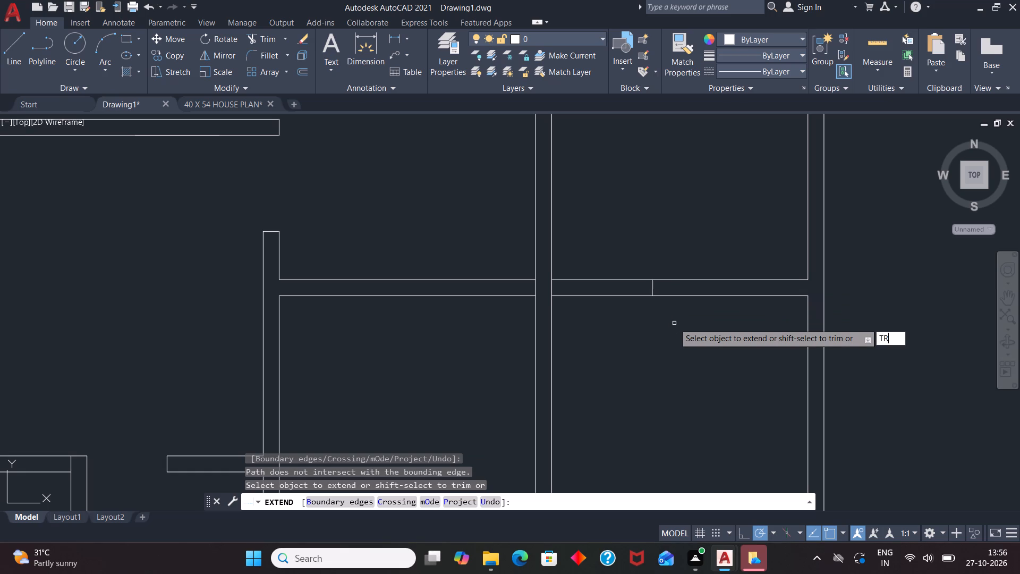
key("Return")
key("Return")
Trim both horizontal partition lines to form the 3' opening right of the first full-height partition.
type("TR")
key("Return")
left_click_drag(598, 246, 619, 345)
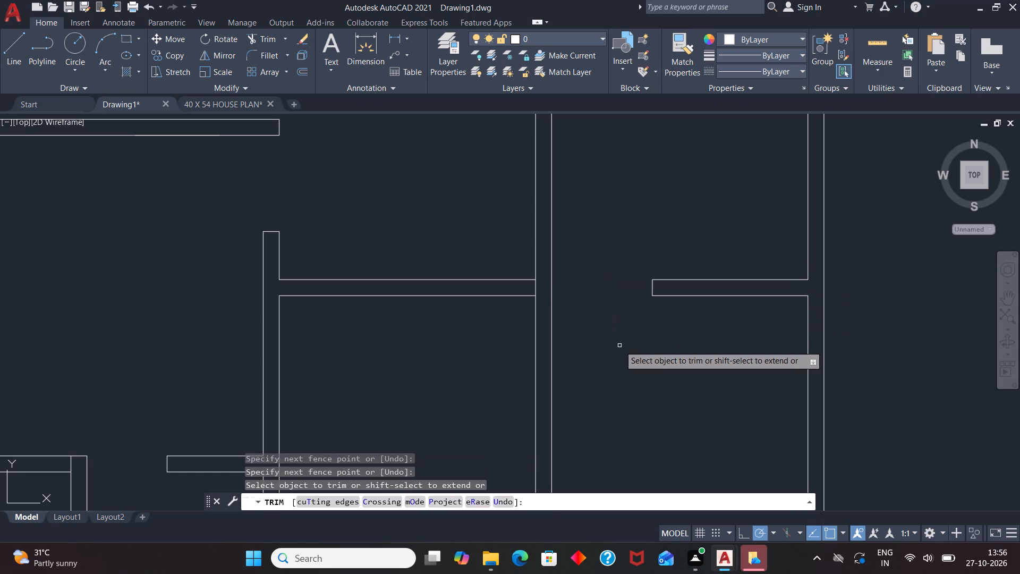
key("space")
Draw a 6" line across the first full-height partition, level with the new horizontal partition's upper line.
key("l")
key("Return")
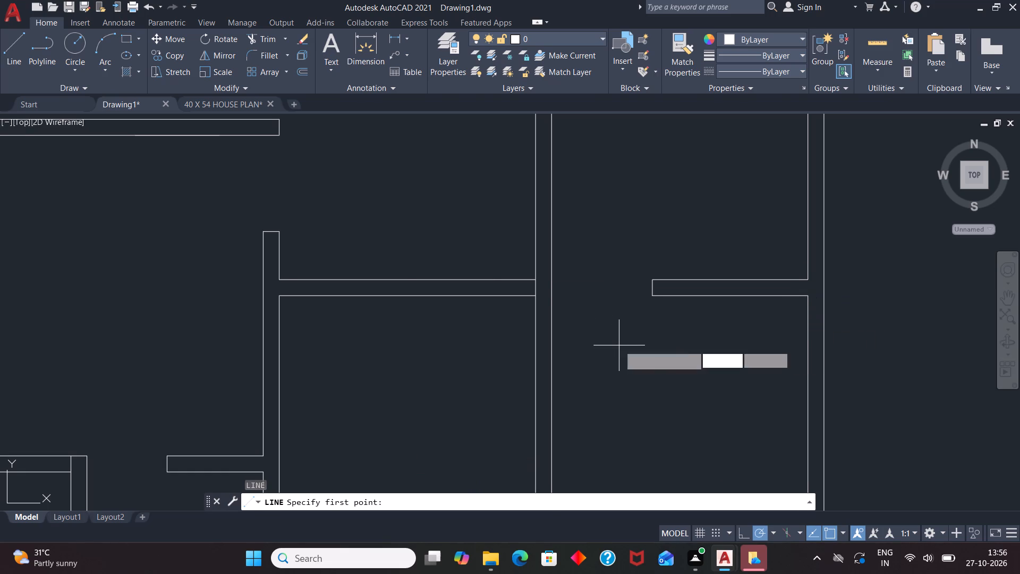
left_click(537, 277)
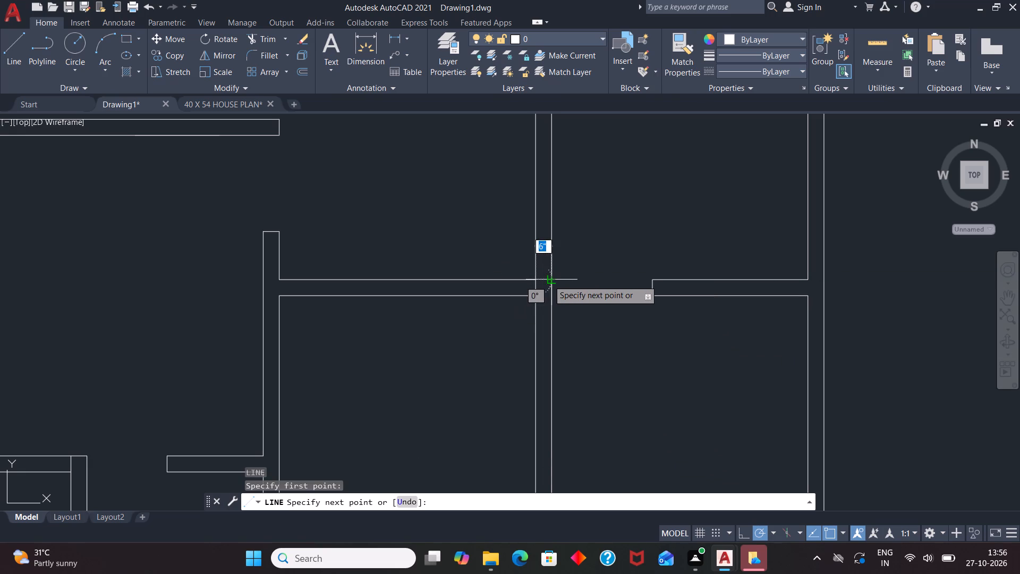
left_click(549, 279)
key("space")
Draw a short closing line across the horizontal partition, 3' left of the first full-height partition.
type("L")
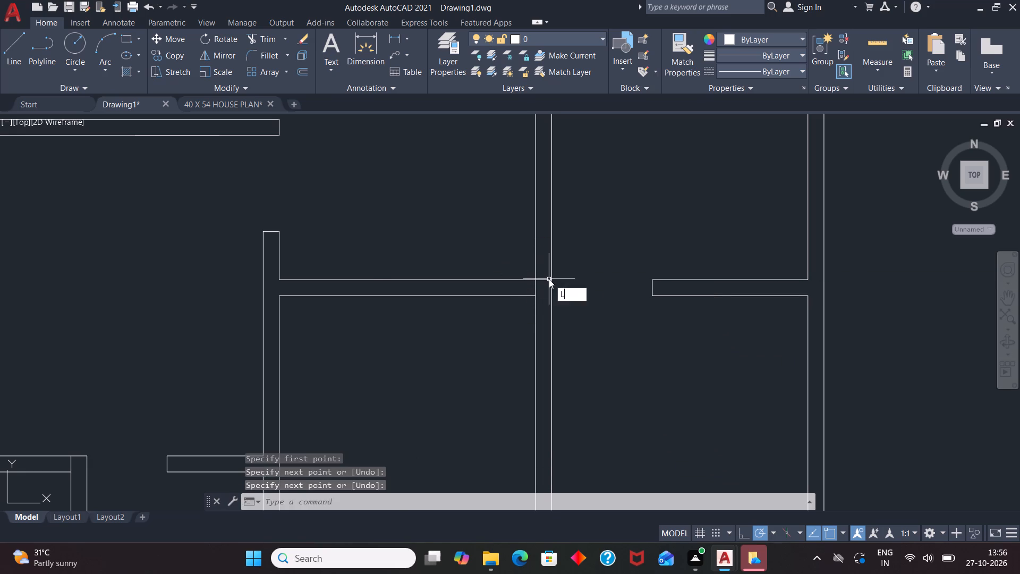
key("Return")
type("TK")
key("Return")
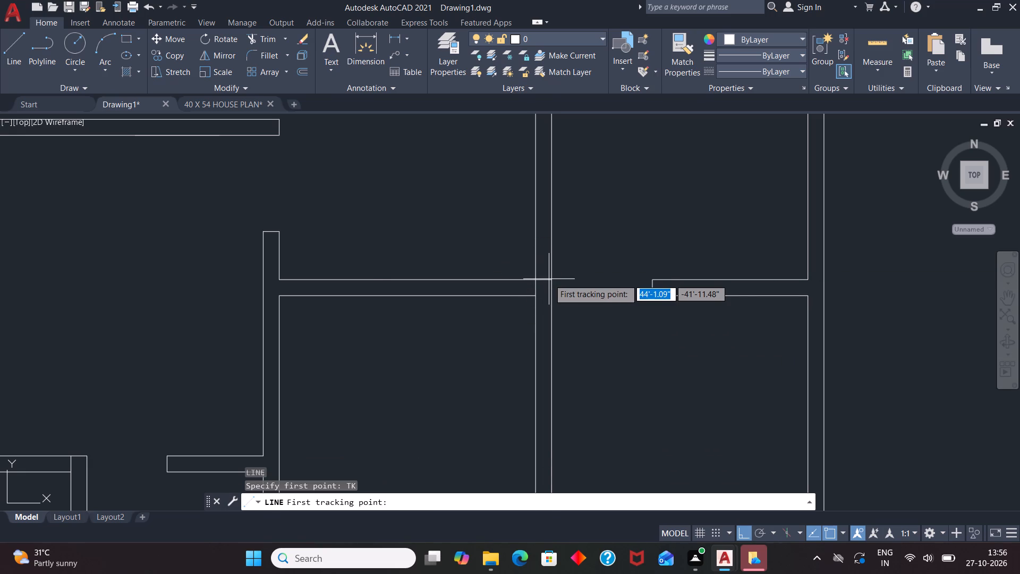
left_click(530, 282)
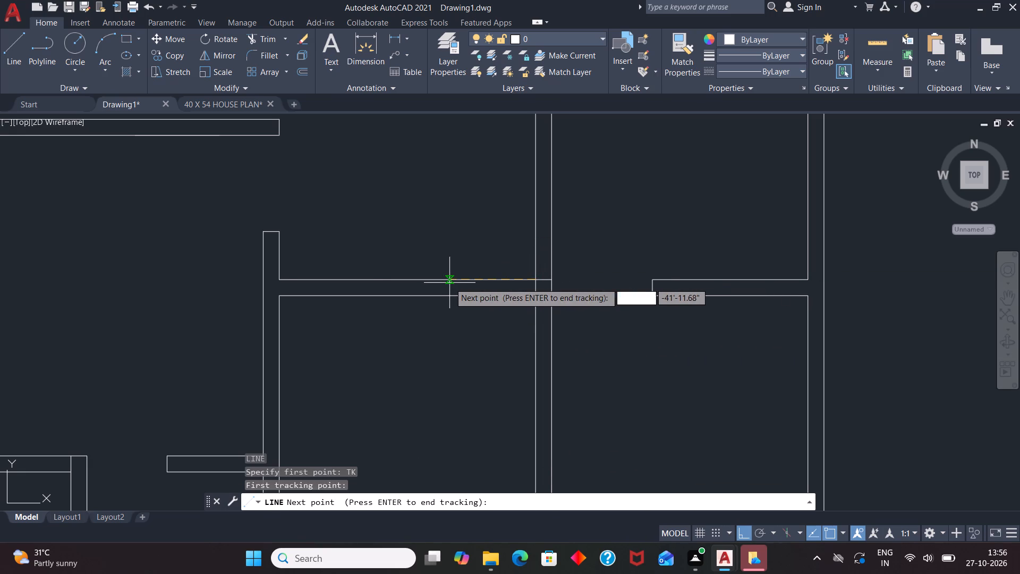
type("3'")
key("Return")
key("Return")
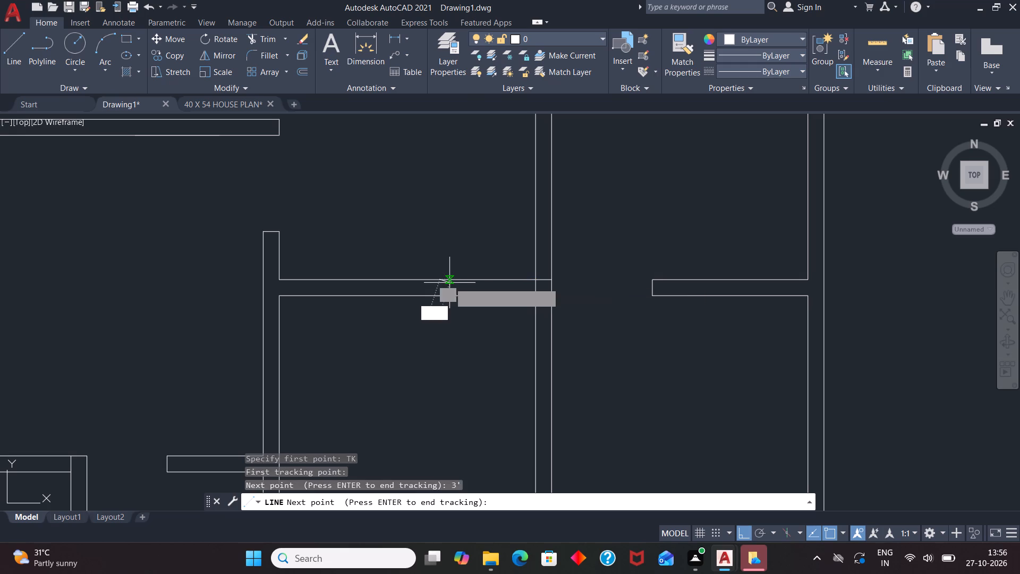
left_click(441, 294)
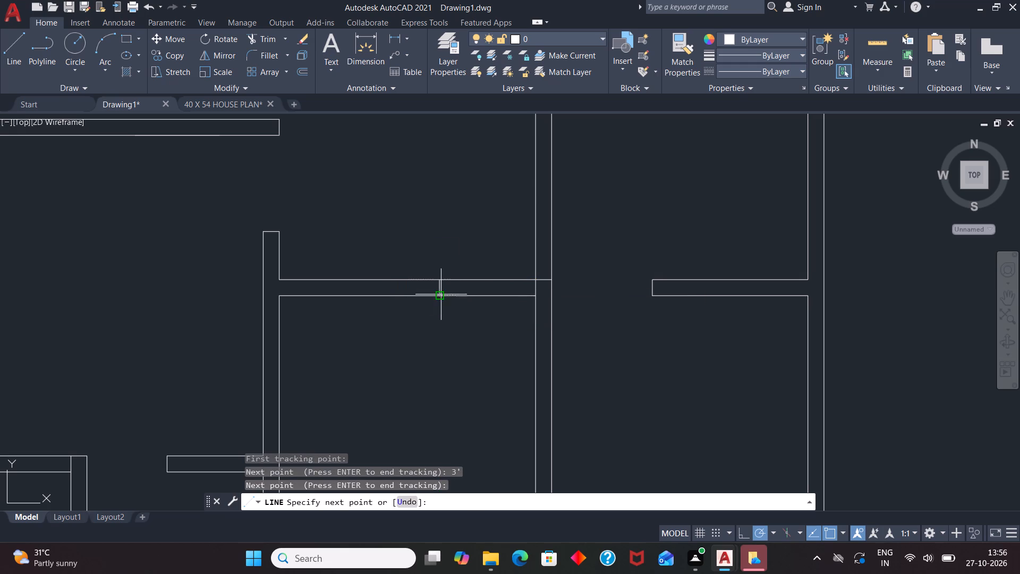
key("space")
Trim both horizontal partition lines to form the 3' opening left of the first full-height partition.
type("TR")
key("Return")
key("Return")
left_click_drag(492, 265, 515, 368)
scroll(506, 268, "down", 2)
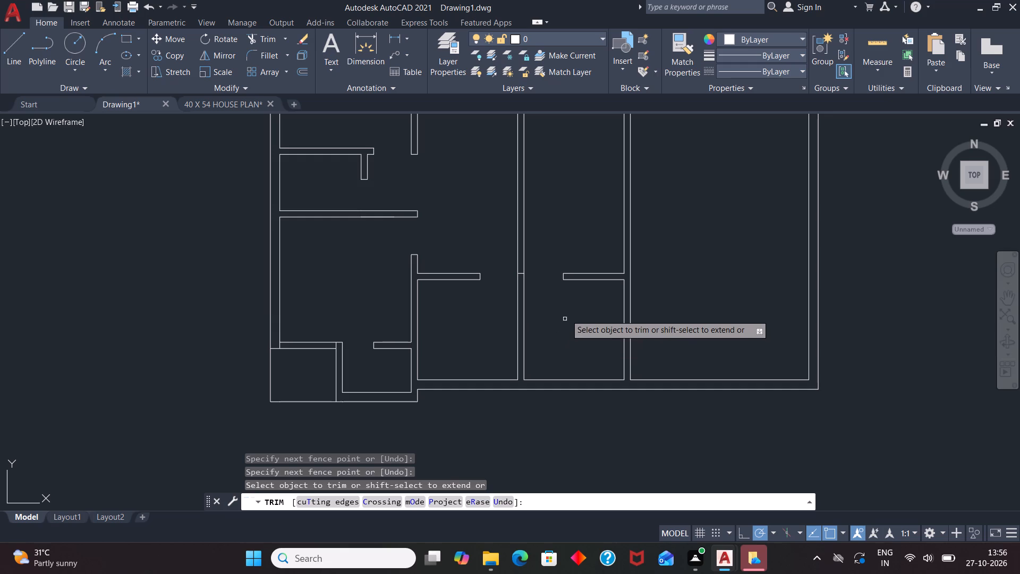
scroll(574, 370, "down", 1)
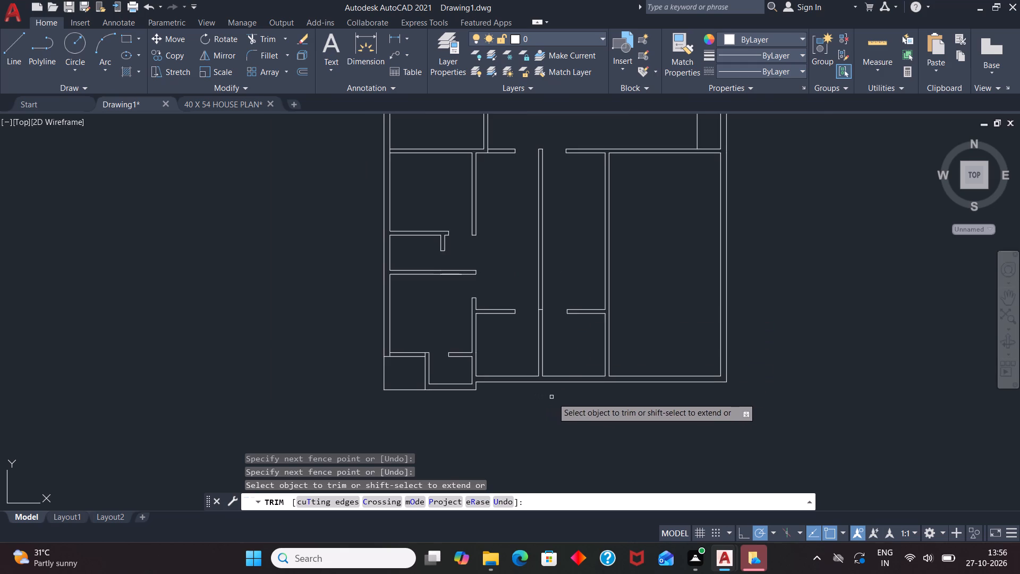
scroll(619, 391, "down", 1)
scroll(743, 377, "up", 1)
key("space")
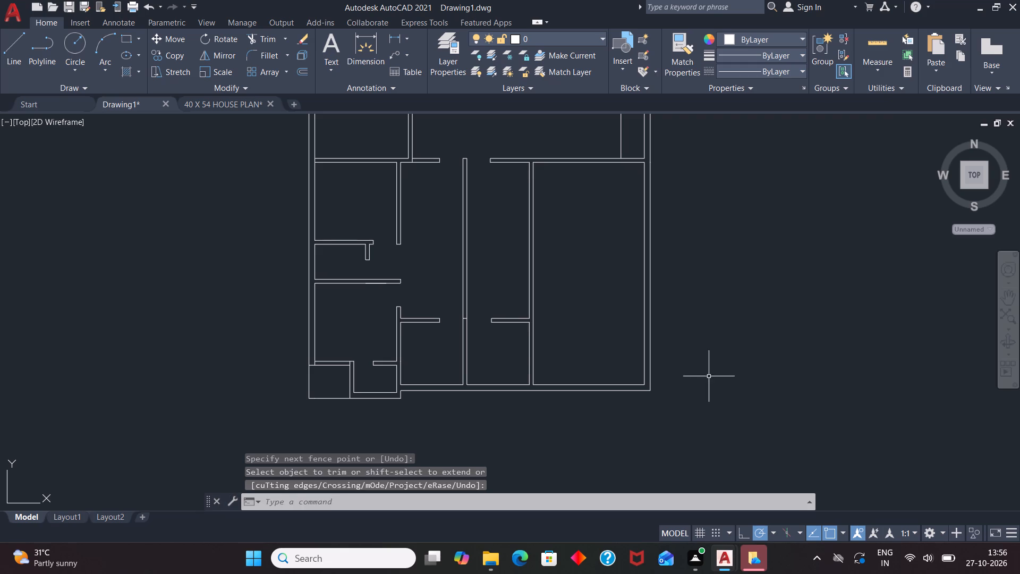
Offset the lower-right room's top wall line 10' downward, and offset that copy another 6" to form a horizontal partition.
scroll(707, 373, "down", 1)
scroll(650, 267, "up", 1)
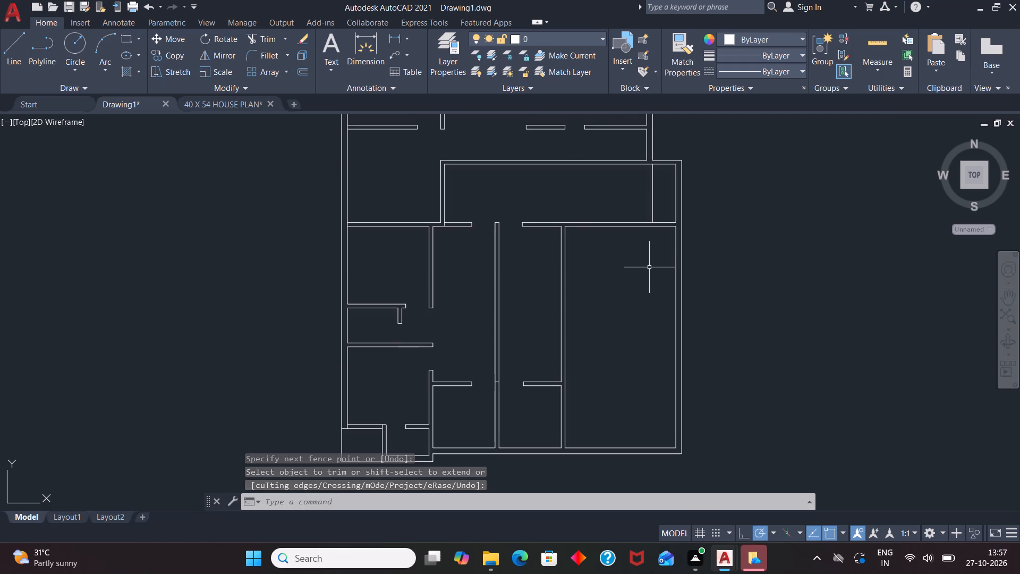
key("o")
key("Return")
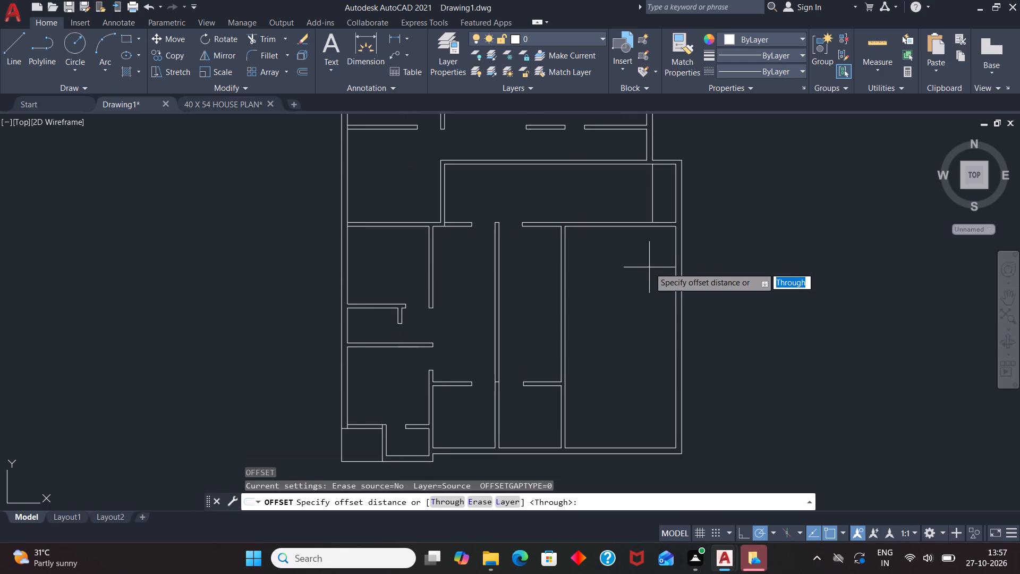
type("10'")
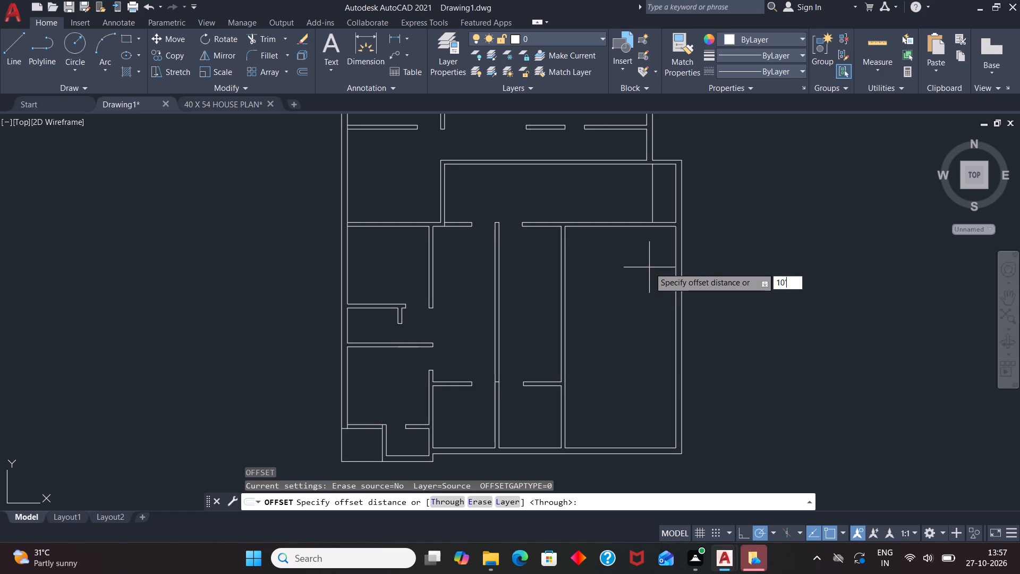
key("Return")
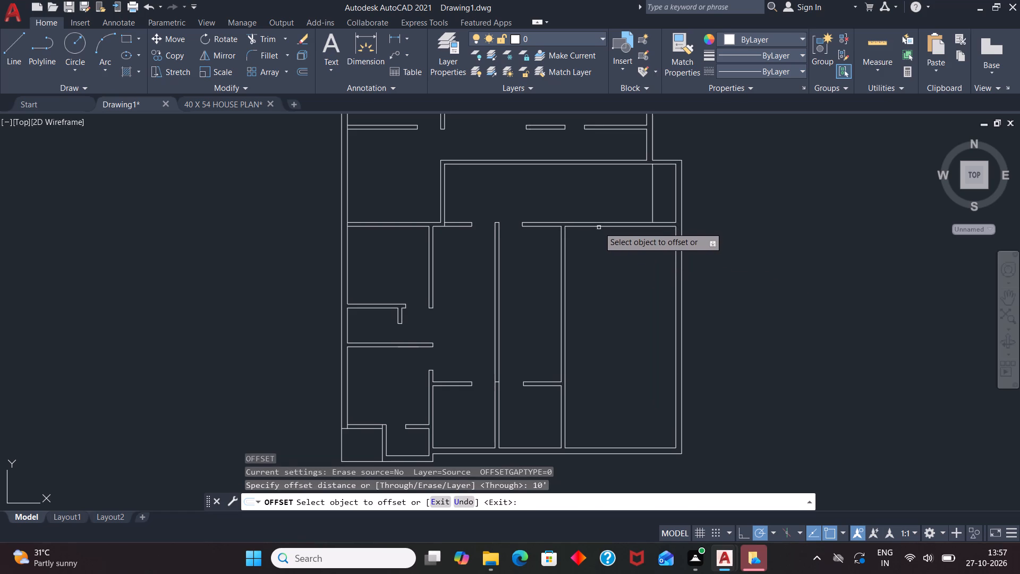
left_click(599, 226)
left_click(613, 272)
left_click(617, 303)
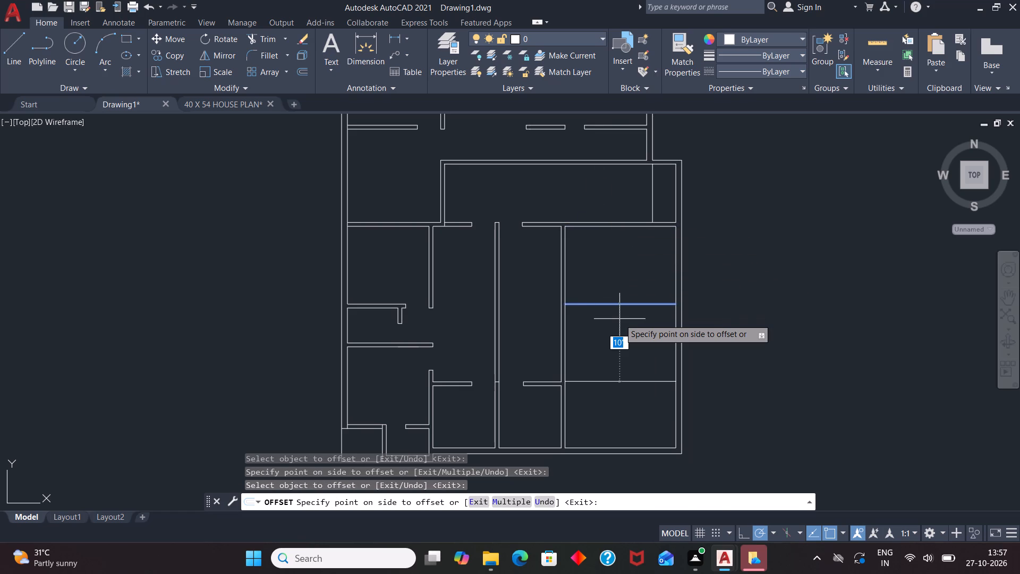
key("6")
key("Return")
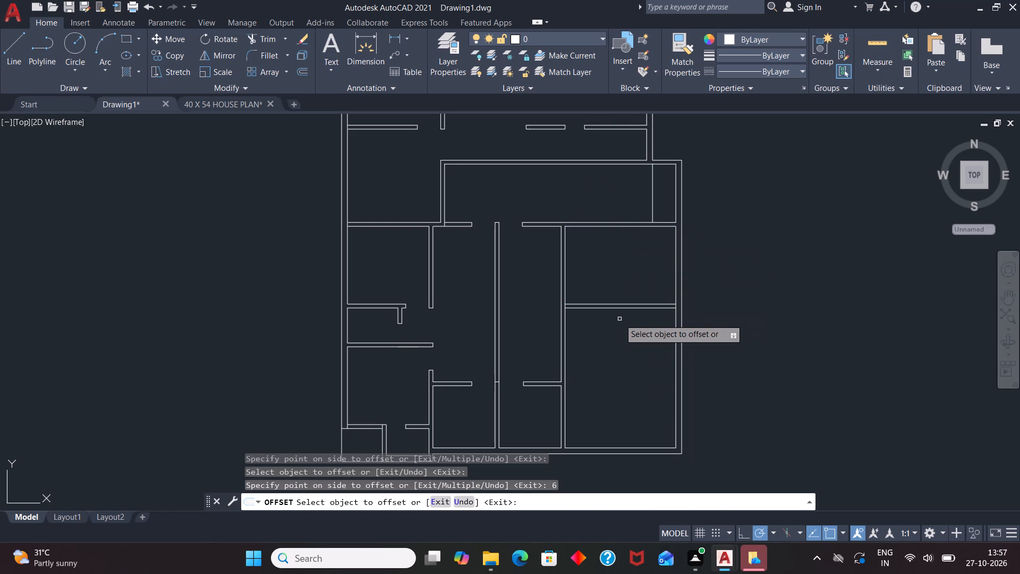
key("space")
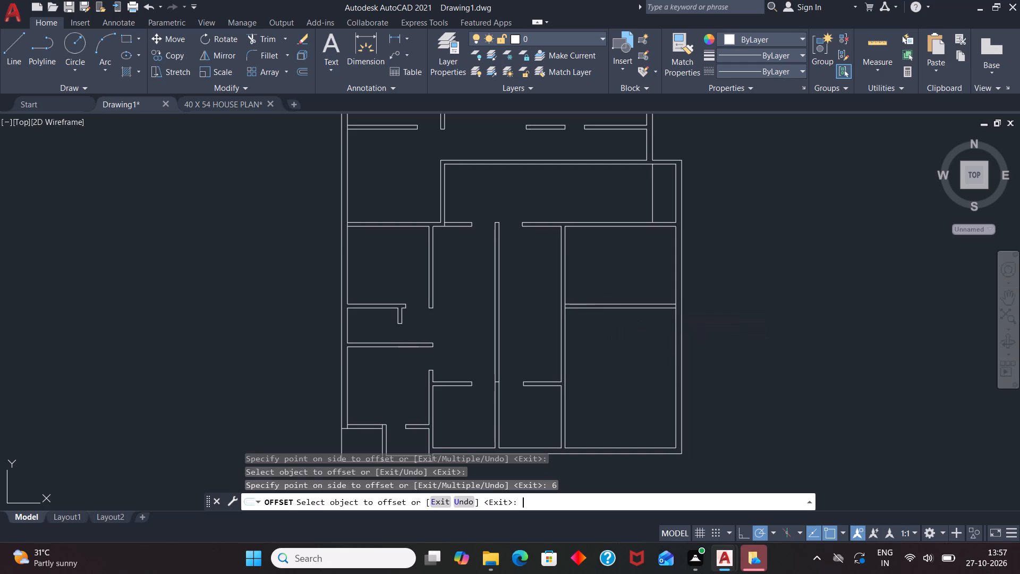
Extend the new horizontal partition's lower line across the full-height partition at its left end.
type("EX")
key("Return")
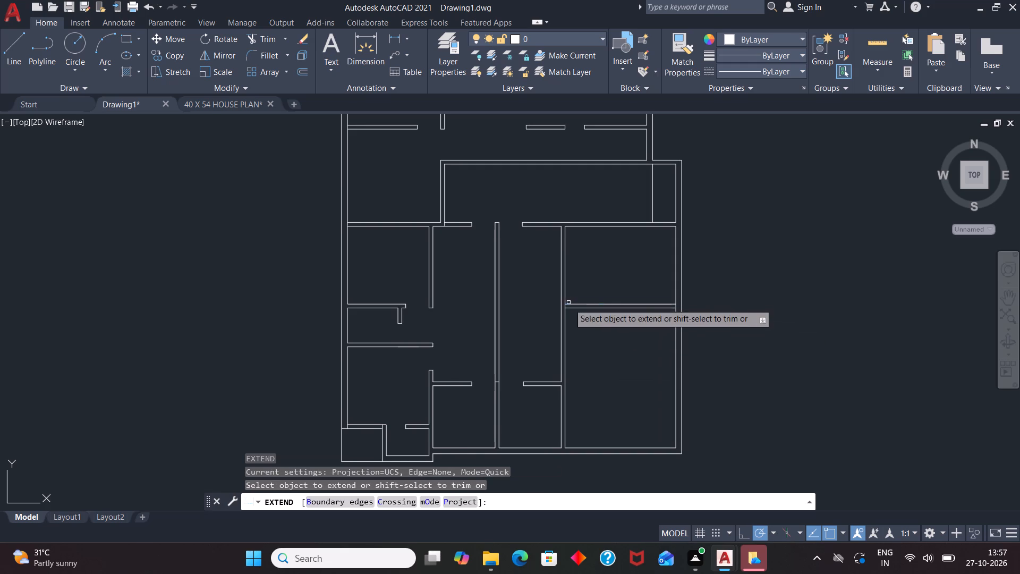
scroll(574, 304, "up", 2)
left_click(564, 311)
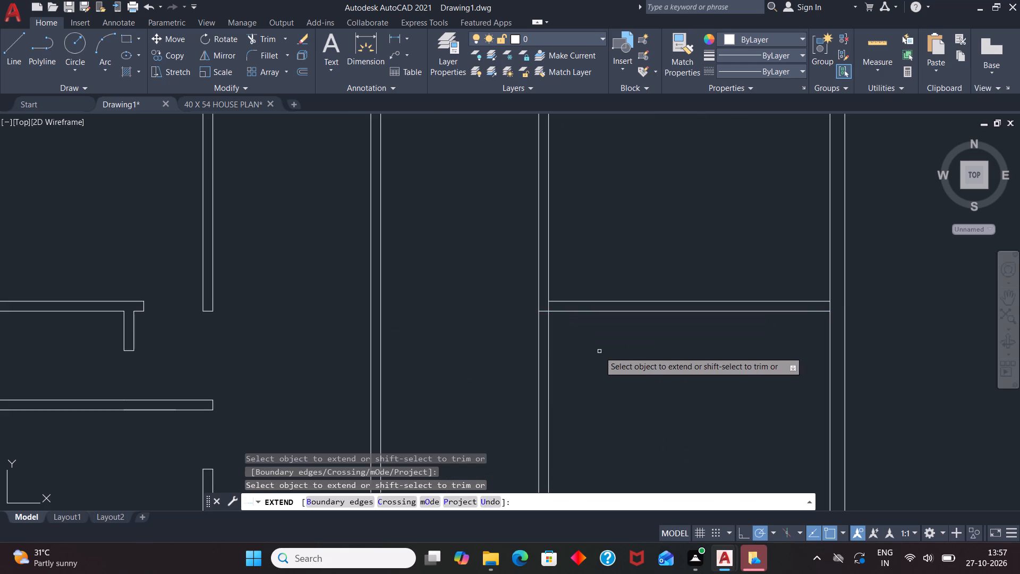
key("space")
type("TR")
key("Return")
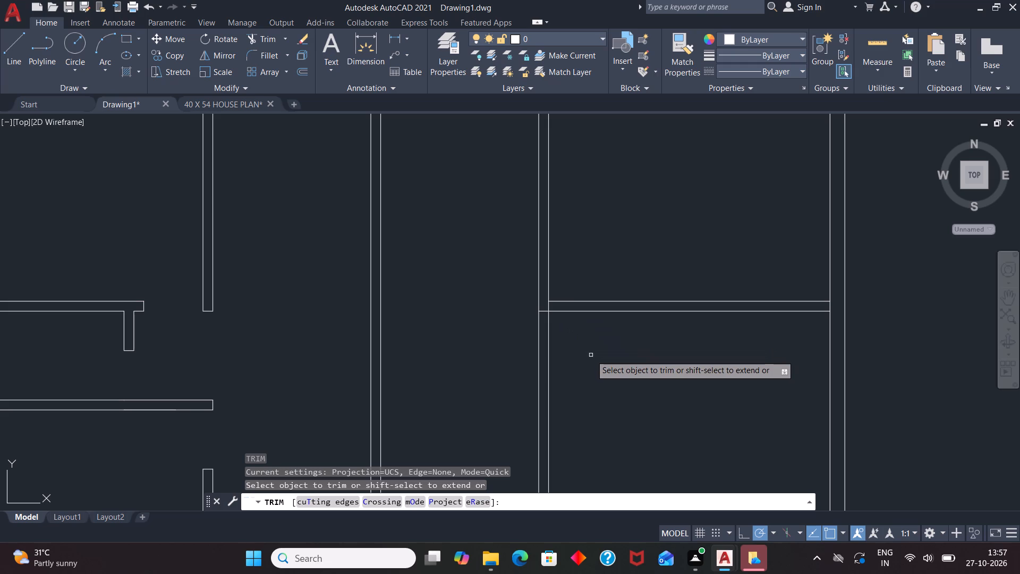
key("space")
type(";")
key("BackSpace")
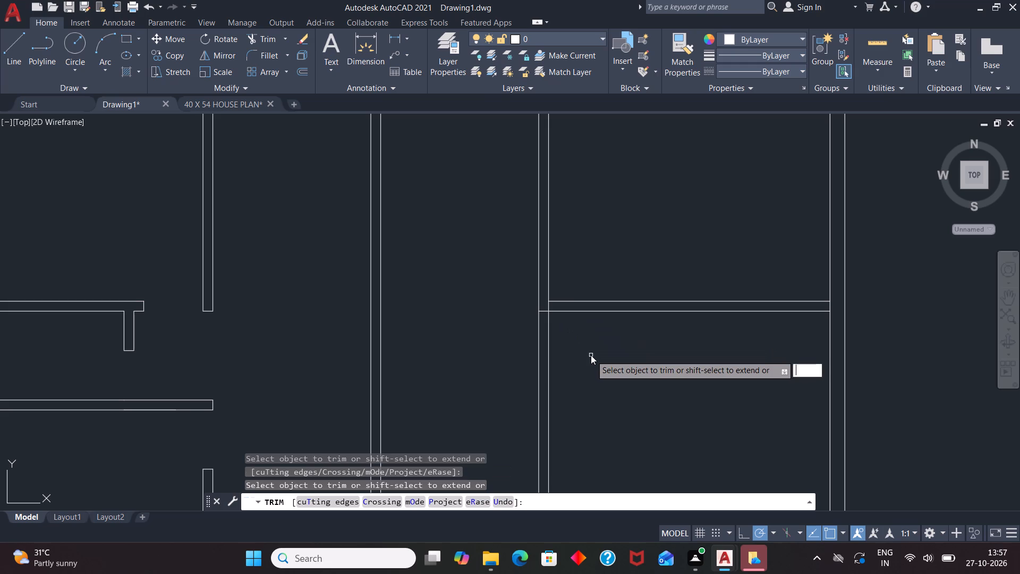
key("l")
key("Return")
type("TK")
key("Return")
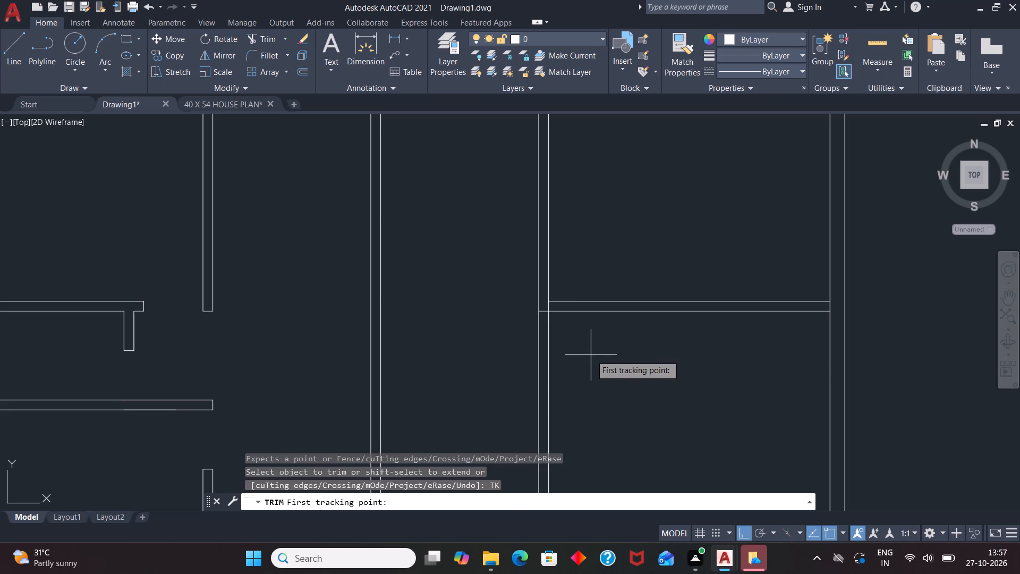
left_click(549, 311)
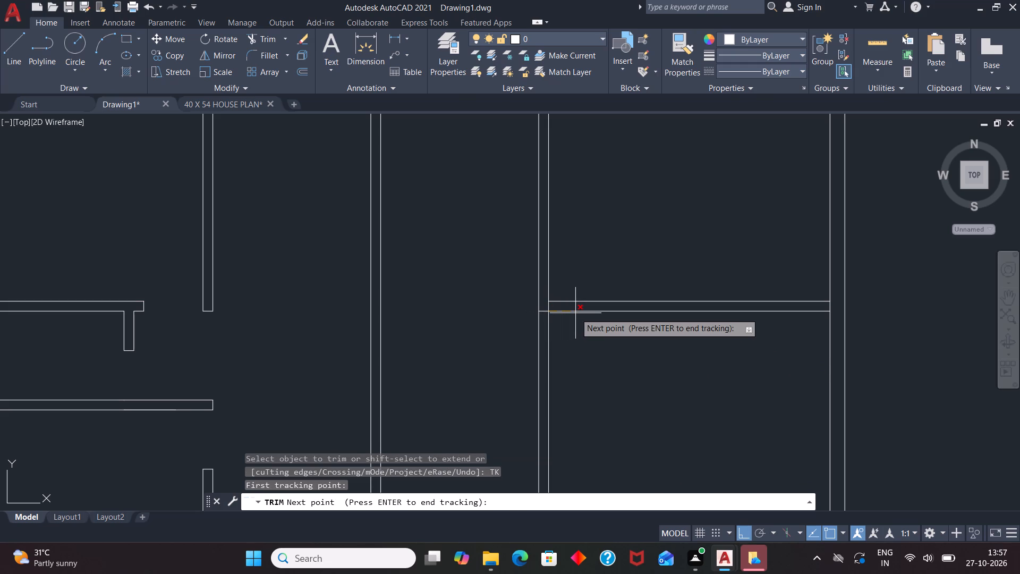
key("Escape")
Draw a short closing line across the new horizontal partition, 3' right of the full-height partition.
key("l")
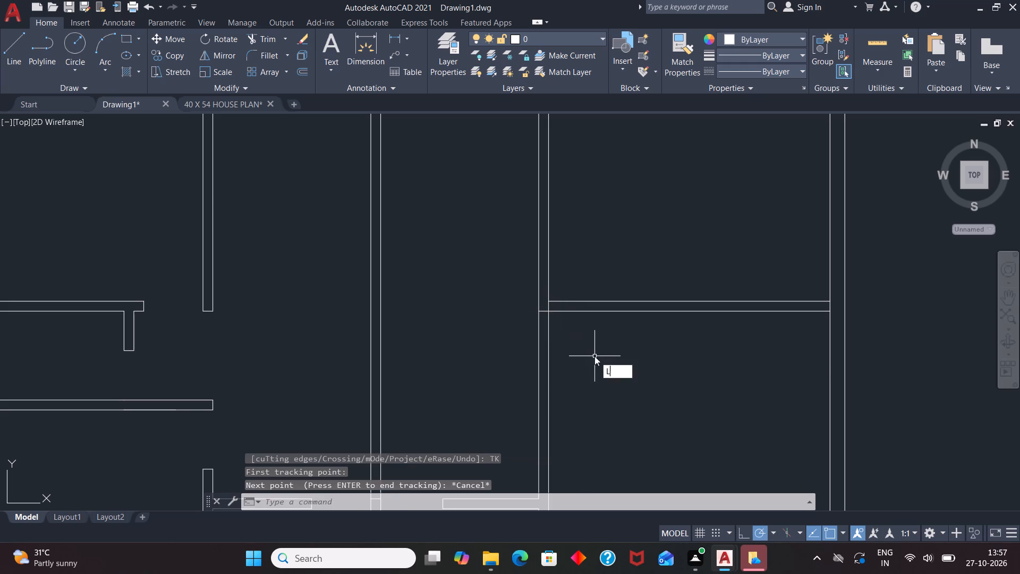
key("Return")
type("TK")
key("Return")
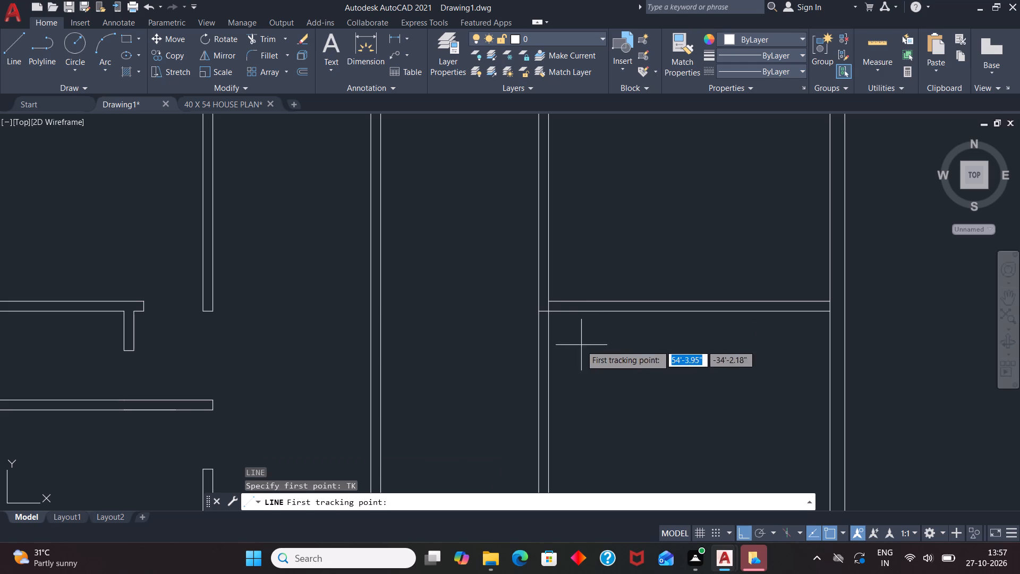
left_click(548, 309)
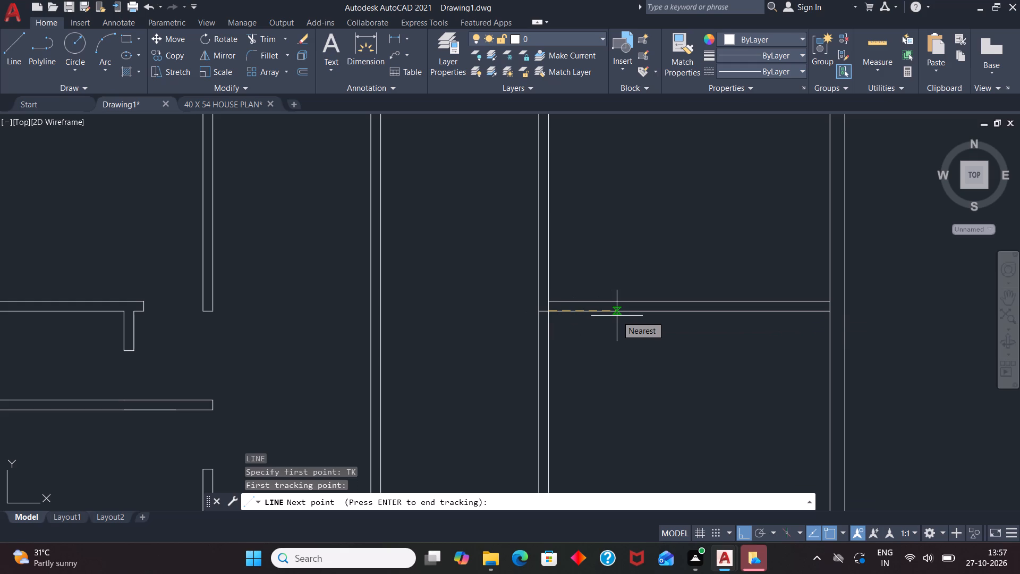
type("3'")
key("Return")
key("Return")
scroll(605, 308, "up", 3)
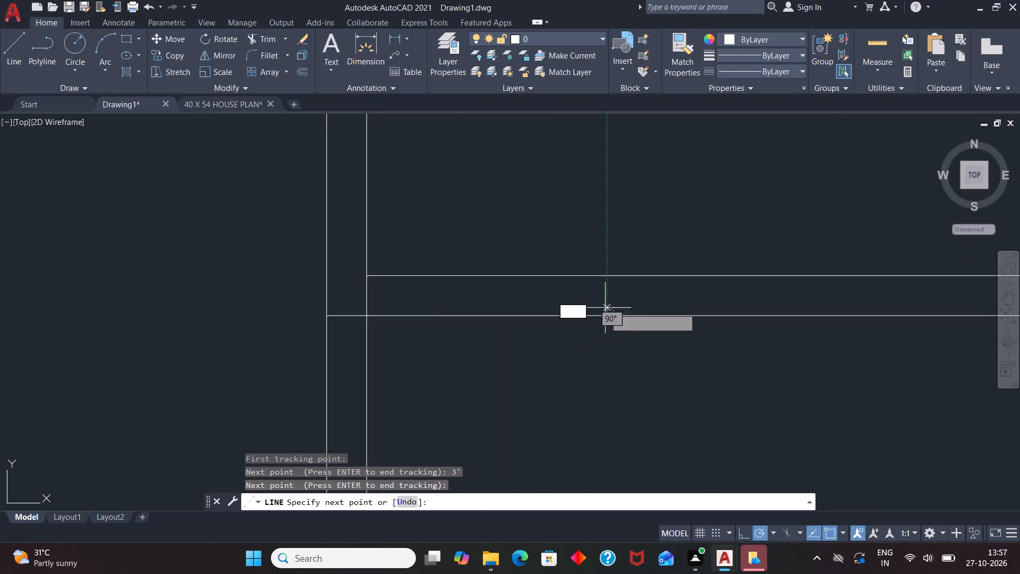
left_click(606, 277)
key("space")
Trim both horizontal partition lines to form the 3' opening beside the full-height partition.
type("TR")
key("Return")
left_click_drag(544, 248, 560, 370)
scroll(564, 299, "down", 2)
scroll(647, 302, "down", 2)
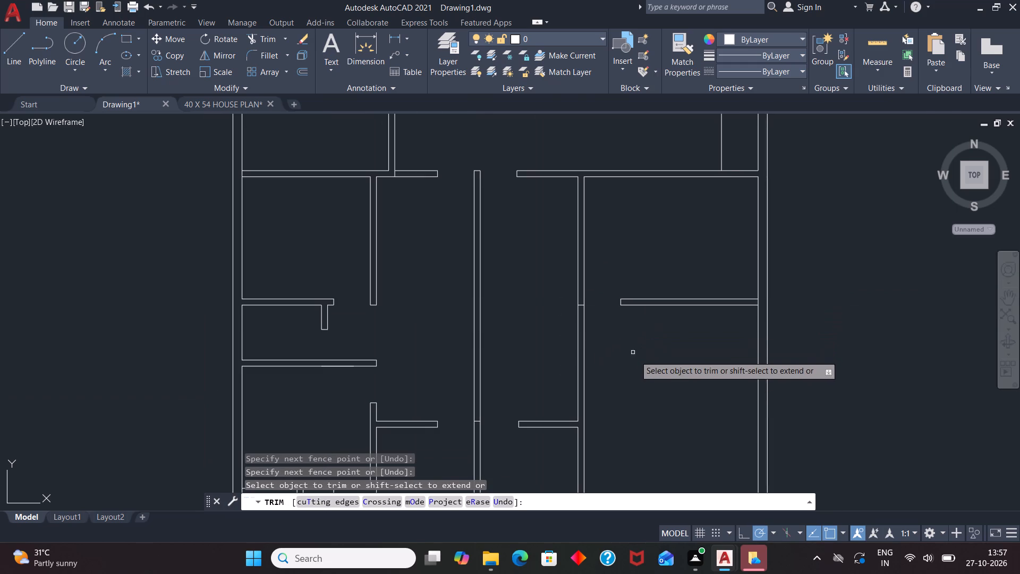
key("space")
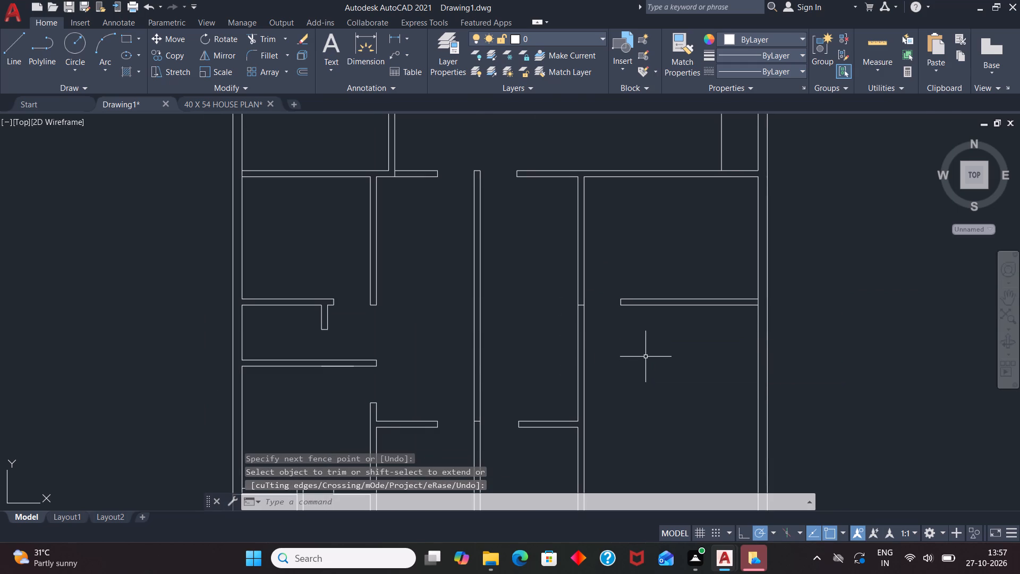
Draw a line 4'6" down from the horizontal partition, starting 6'6" left of the right exterior wall's inner face, and across to that wall.
scroll(652, 307, "down", 1)
scroll(689, 327, "up", 1)
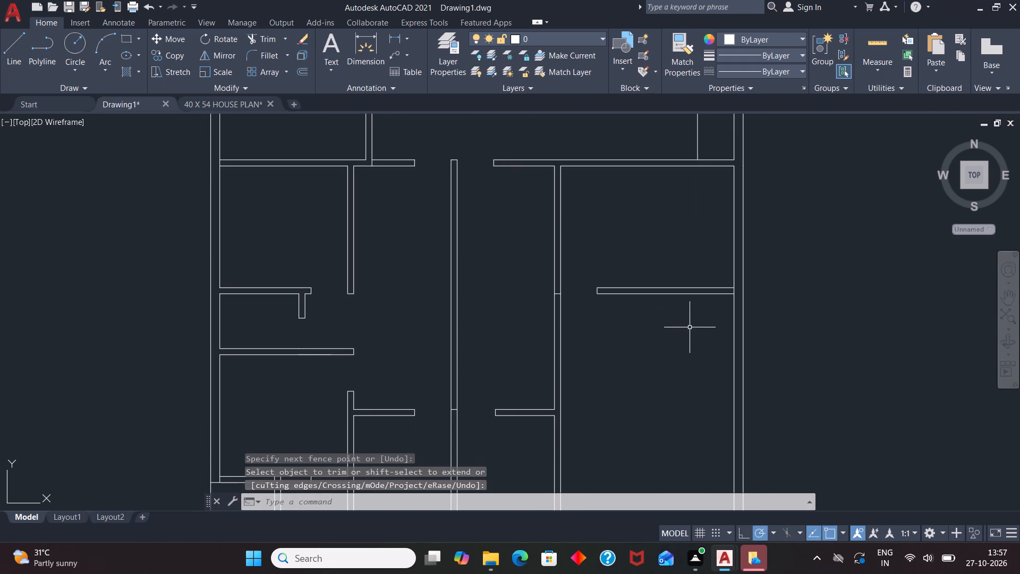
key("l")
key("Return")
type("TK")
key("Return")
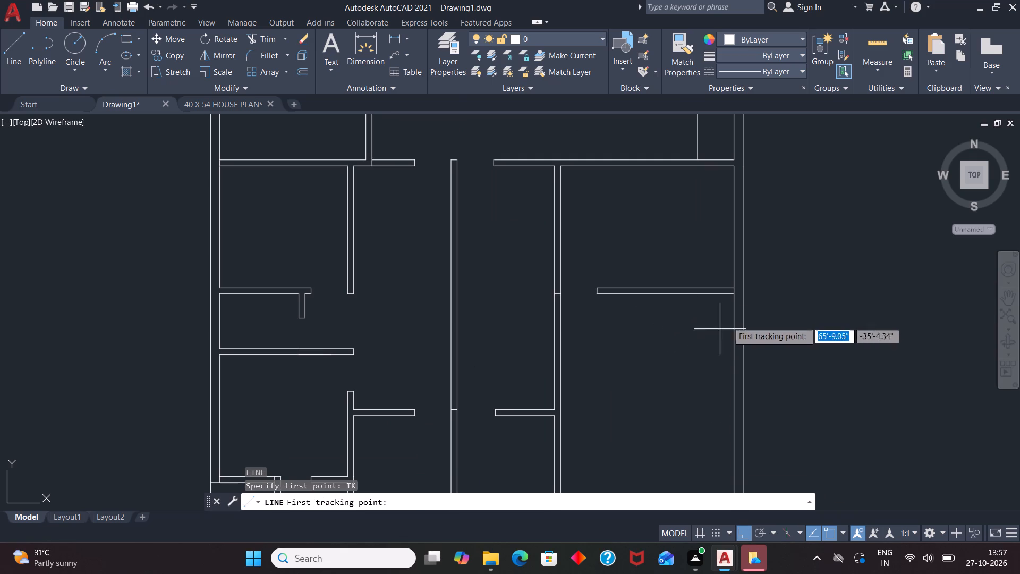
left_click(736, 294)
type("6'6\"")
key("Return")
key("Return")
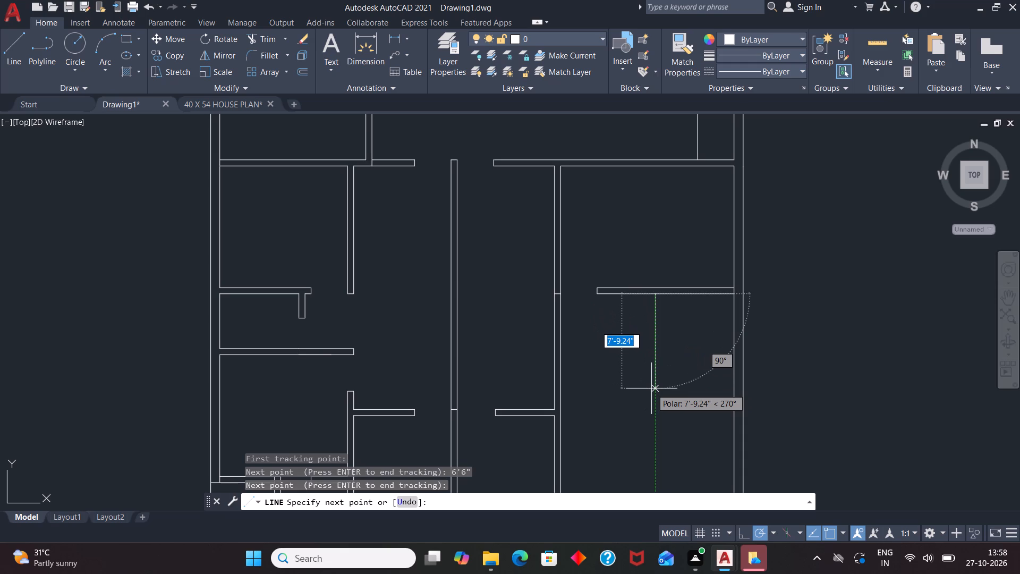
type("4'6\"")
key("Return")
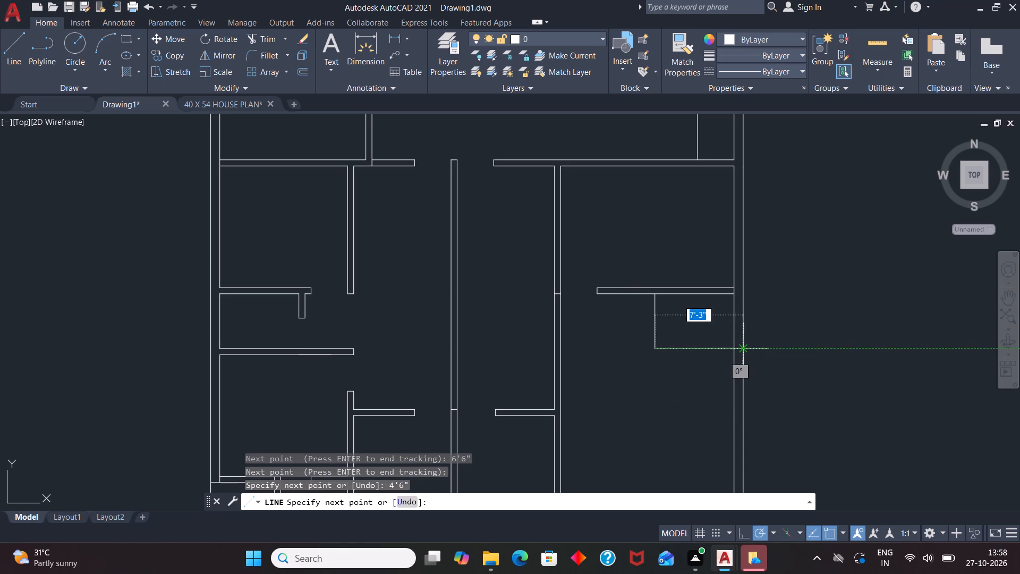
left_click(735, 348)
key("space")
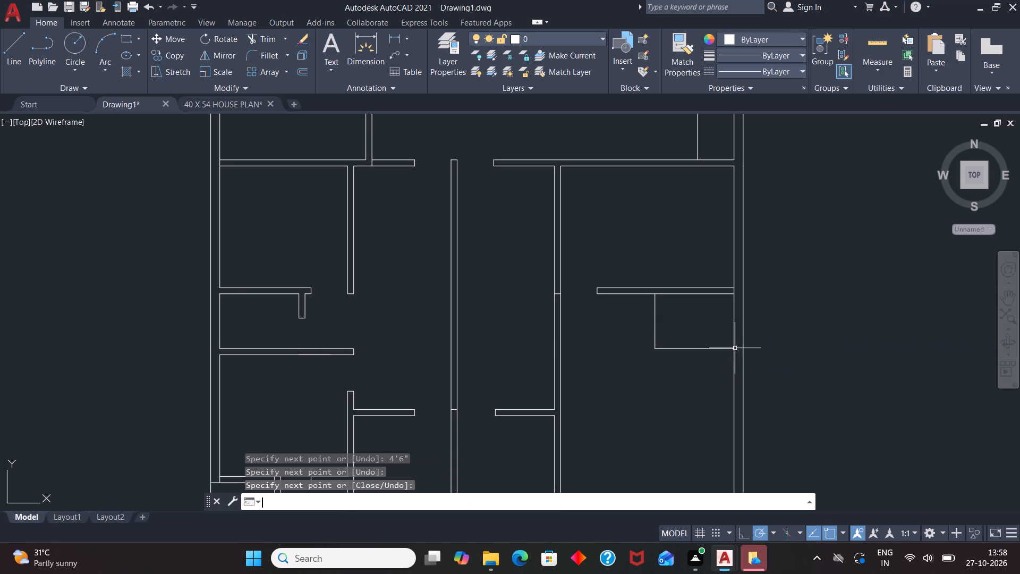
Offset both lines of the small enclosure 6" outward to give its bottom and left walls their thickness.
type("O")
key("Return")
key("6")
key("Return")
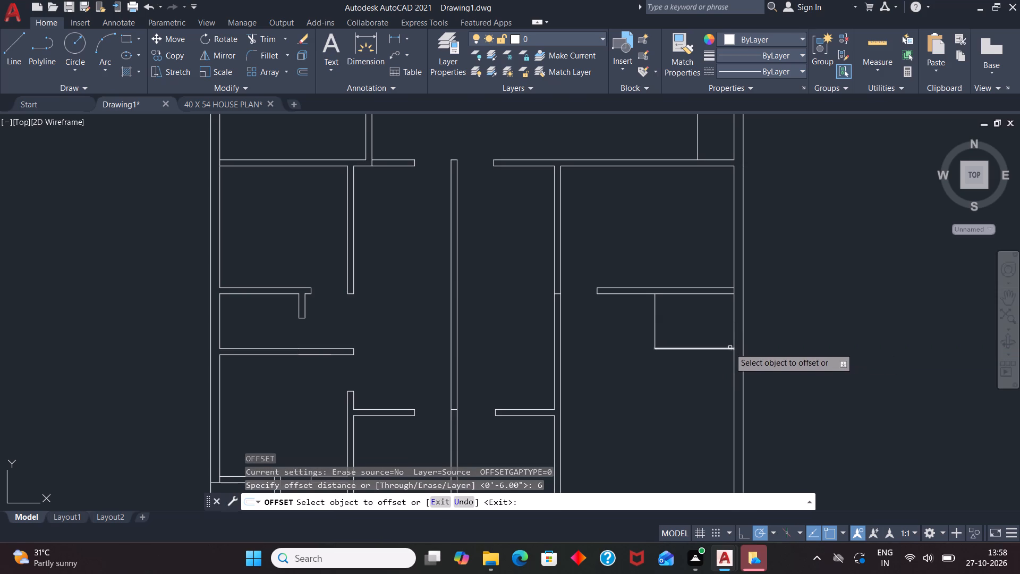
left_click(717, 349)
left_click(691, 384)
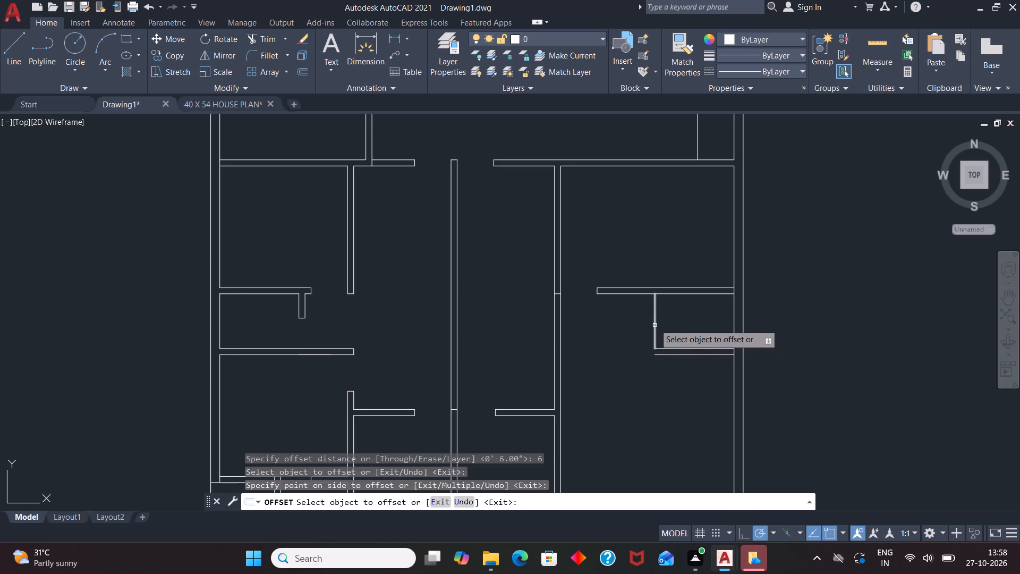
left_click(653, 322)
left_click_drag(645, 335, 645, 343)
key("space")
Continue the small enclosure's outer bottom line 4'9" to the left, aligned with the free end of the horizontal partition above.
type("L")
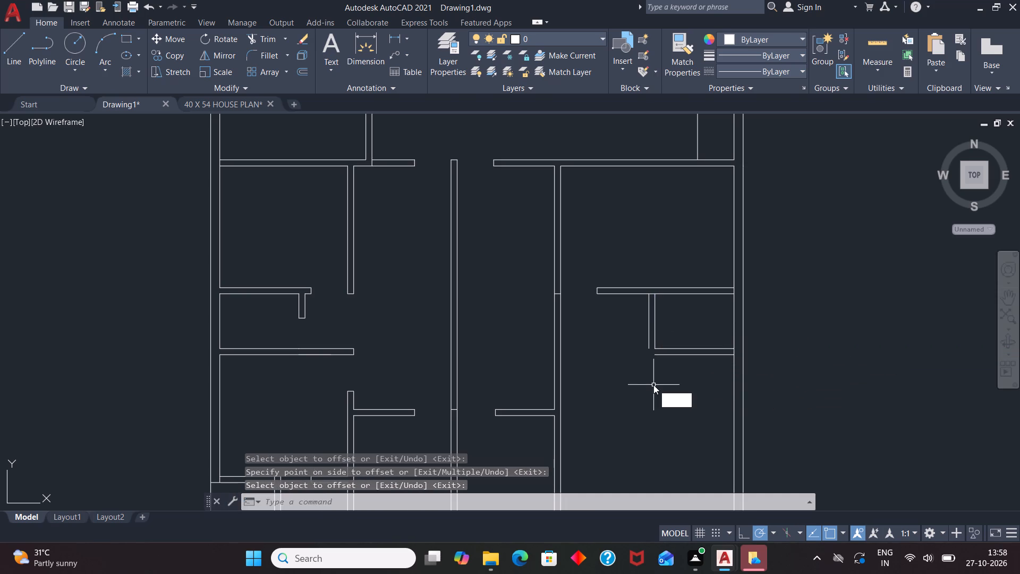
key("Return")
scroll(653, 364, "up", 2)
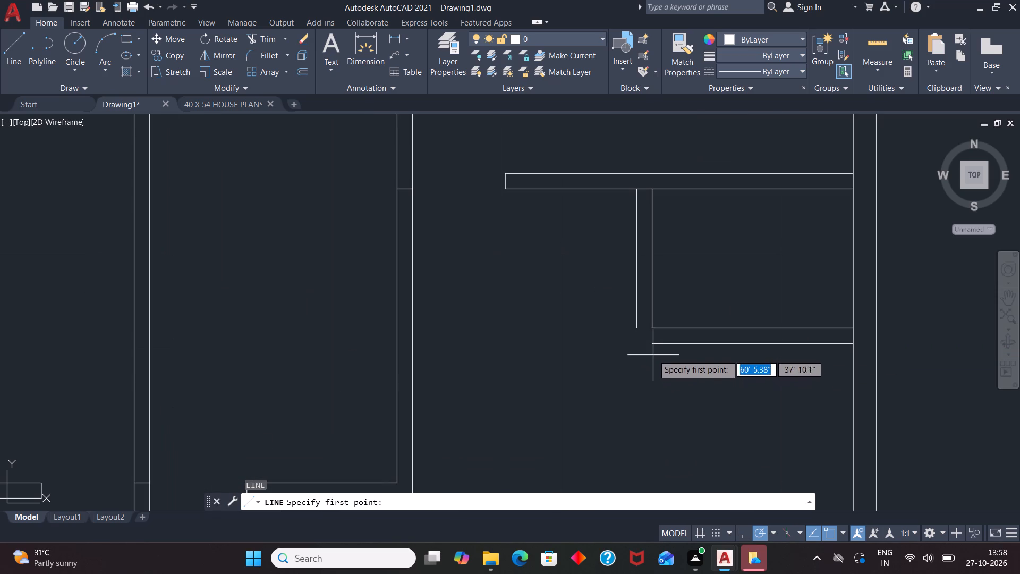
left_click(653, 347)
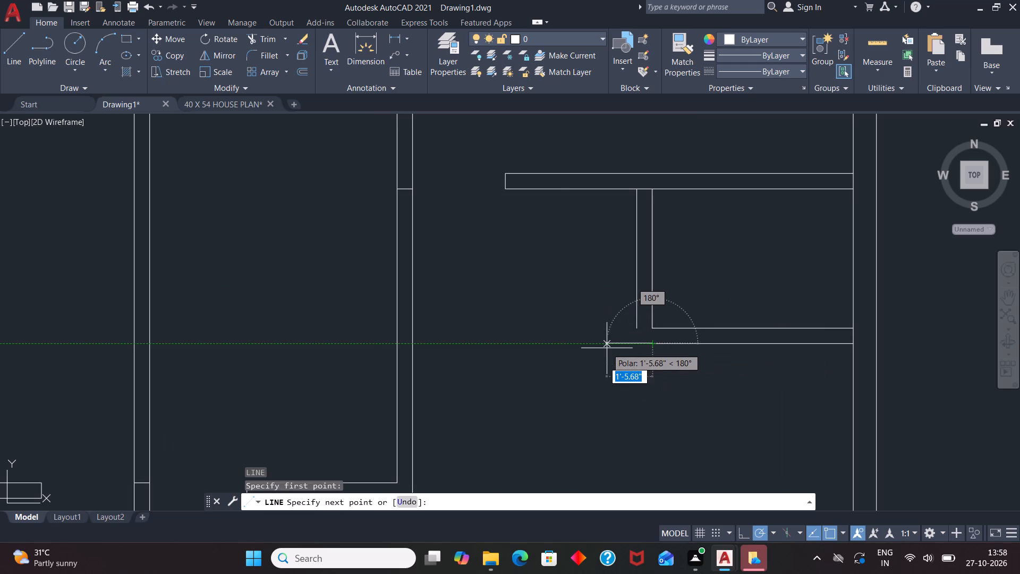
scroll(608, 348, "down", 1)
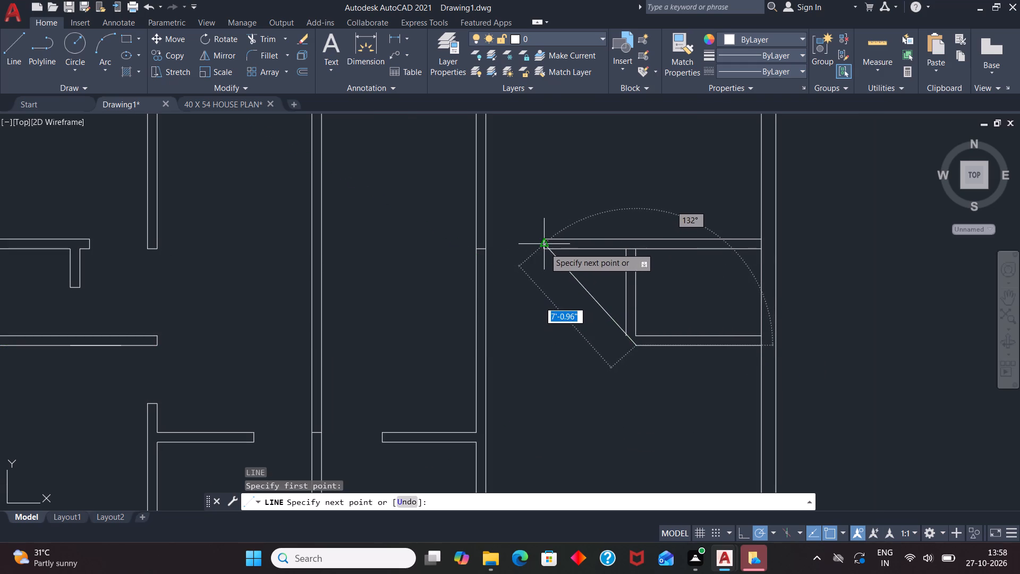
left_click(545, 345)
key("space")
Offset the continued bottom line 6" upward to complete the partition's thickness.
key("o")
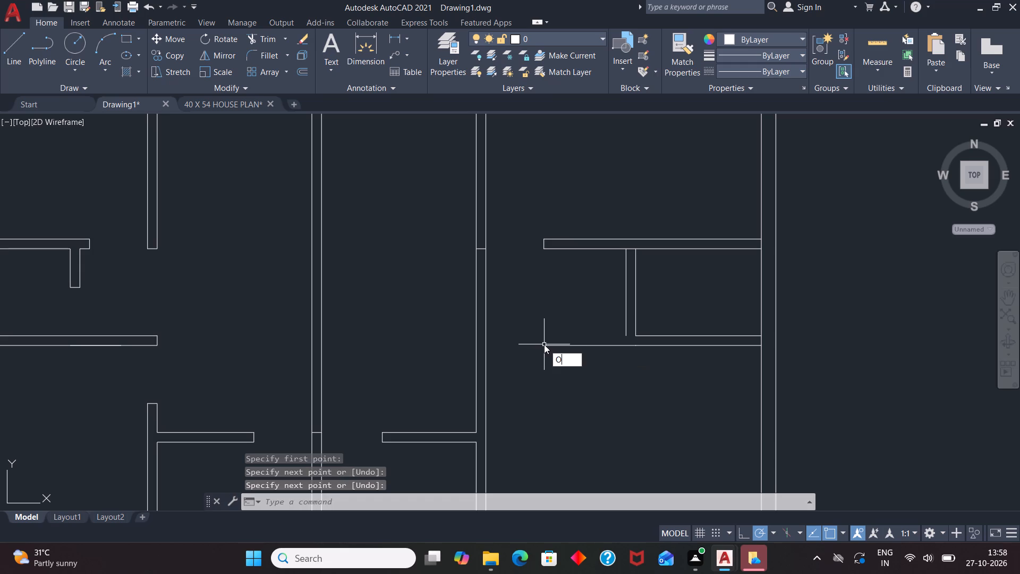
key("Return")
key("6")
key("Return")
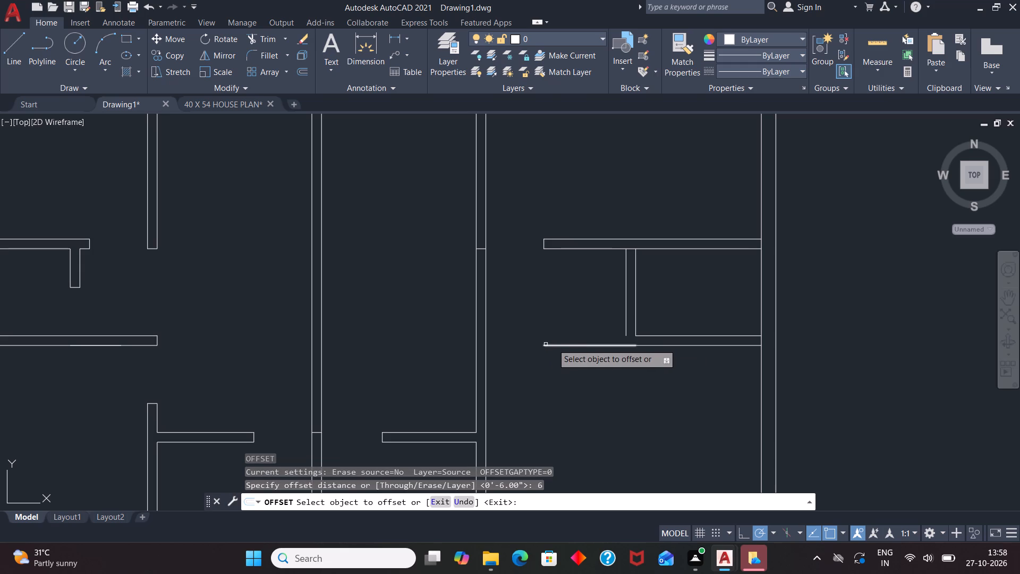
left_click(557, 345)
left_click(560, 334)
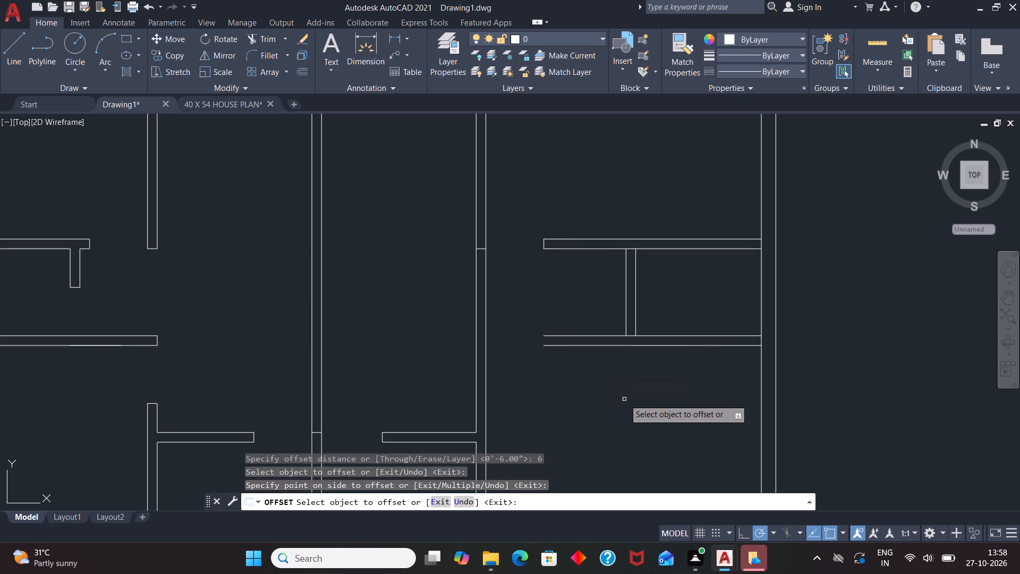
key("space")
Close the free left end of the small enclosure's lower horizontal partition with a short line.
key("l")
key("Return")
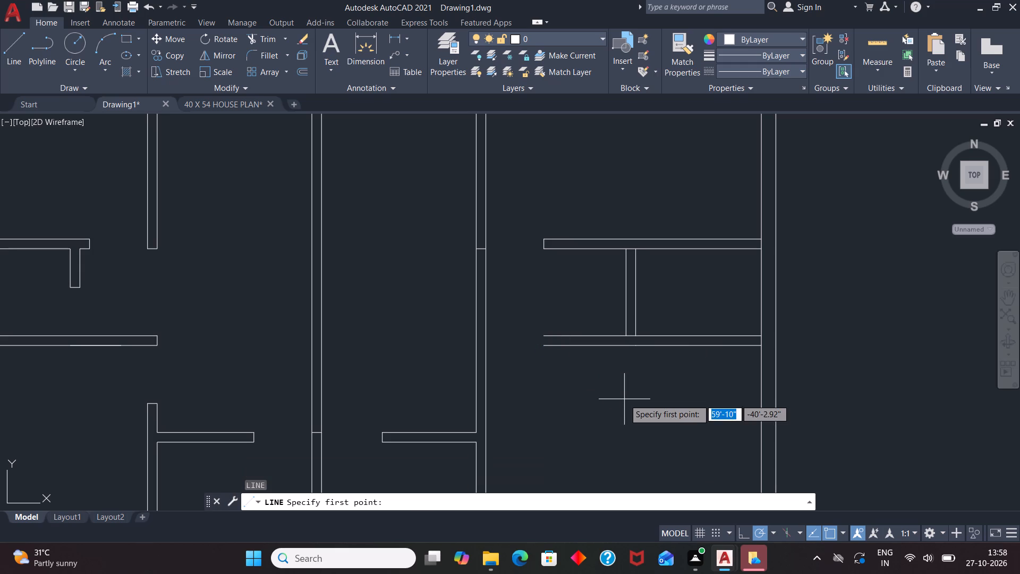
left_click(544, 334)
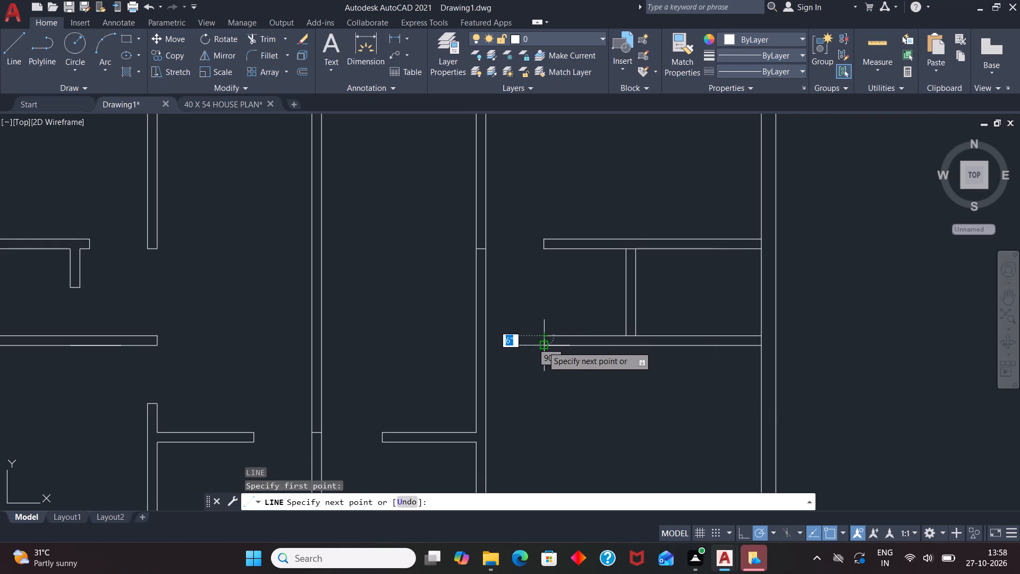
left_click(542, 347)
key("space")
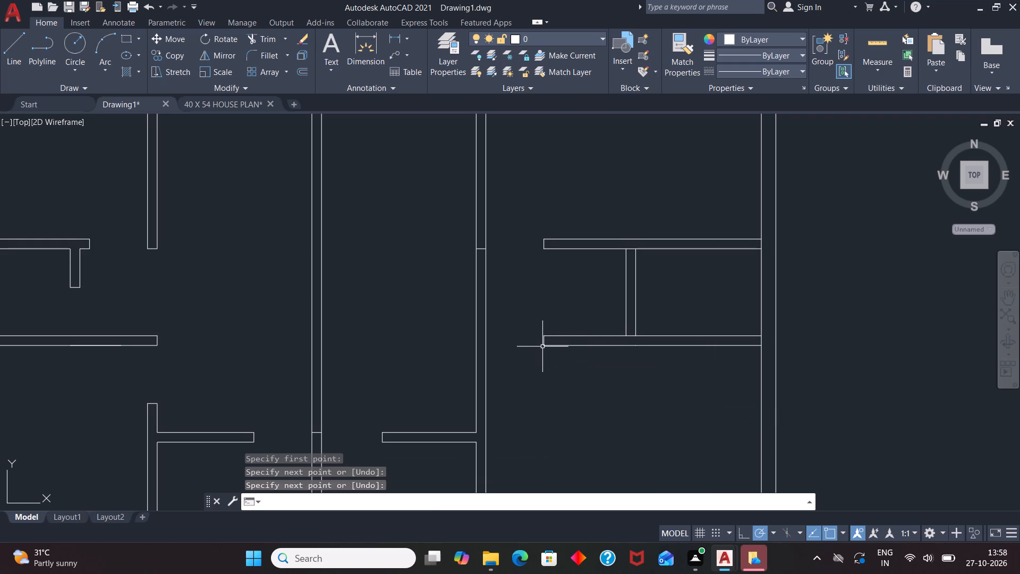
Trim the line segment closing the junction between the small enclosure's vertical wall and the upper horizontal partition.
scroll(665, 327, "down", 1)
scroll(635, 313, "up", 1)
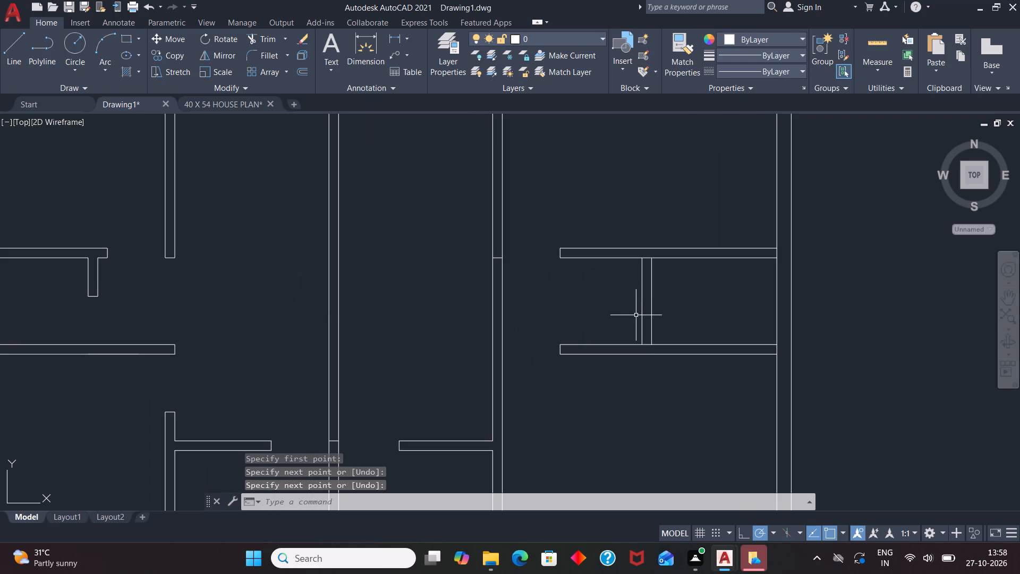
type("TR")
key("Return")
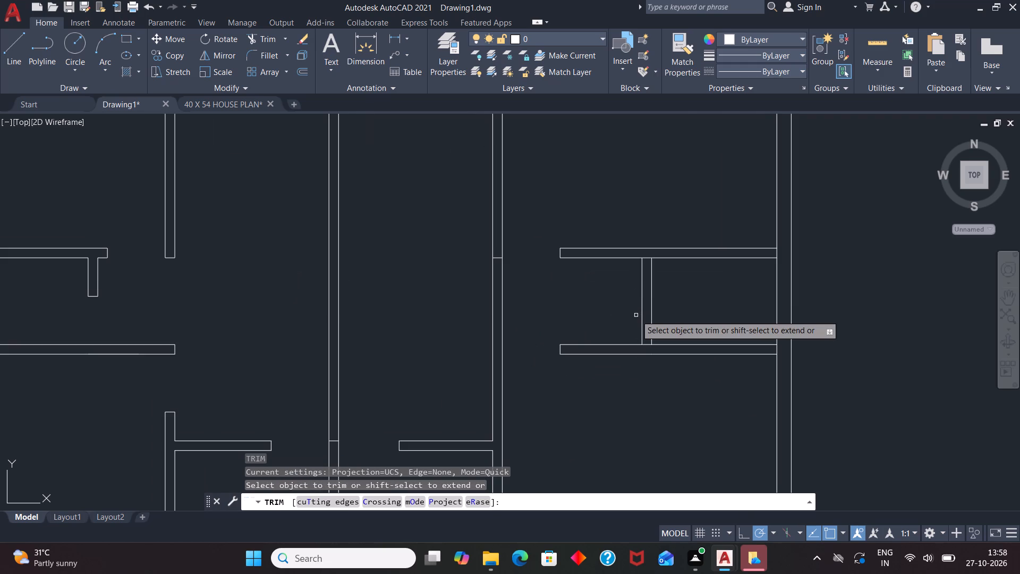
left_click(648, 258)
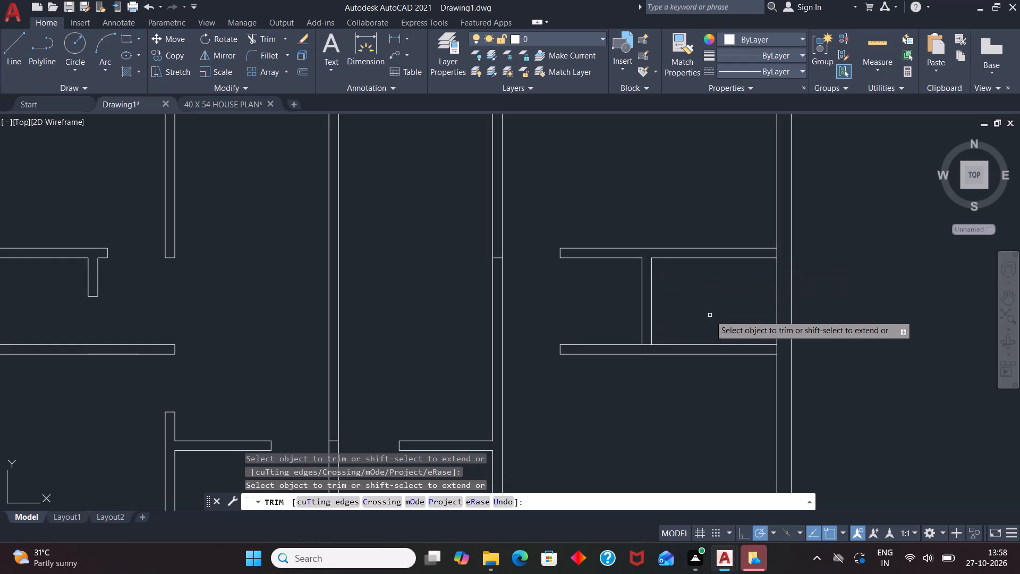
key("space")
Draw a line across the small enclosure's vertical wall, 2'6" above the lower horizontal partition.
type("L")
key("Return")
type("TK")
key("Return")
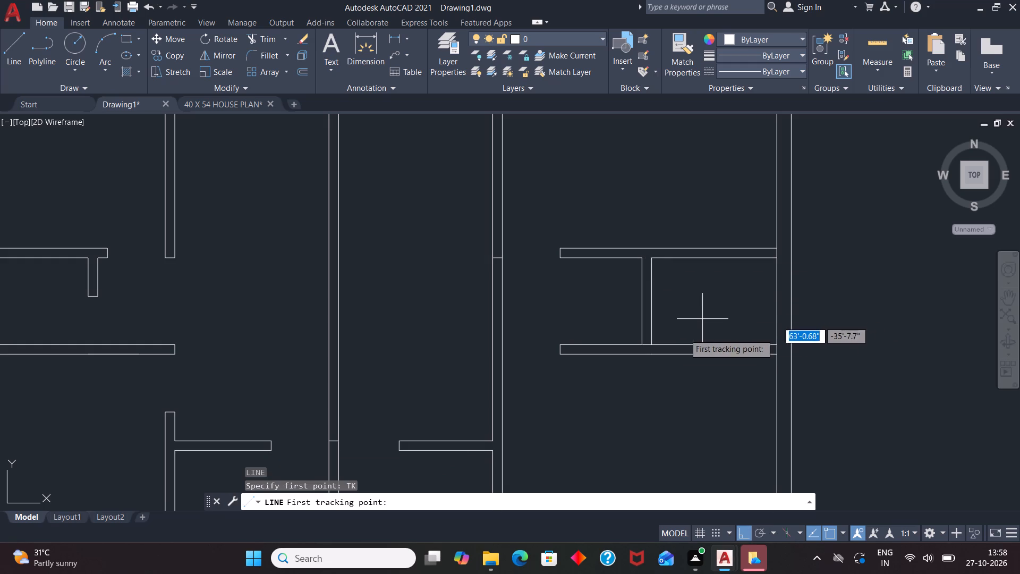
left_click(651, 344)
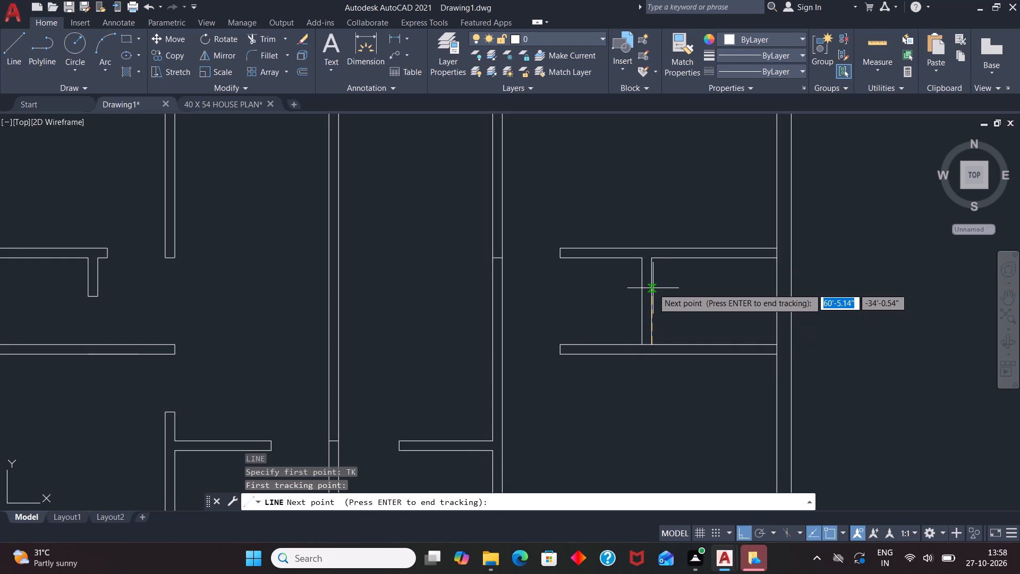
type("2'6")
key("shift+quotedbl")
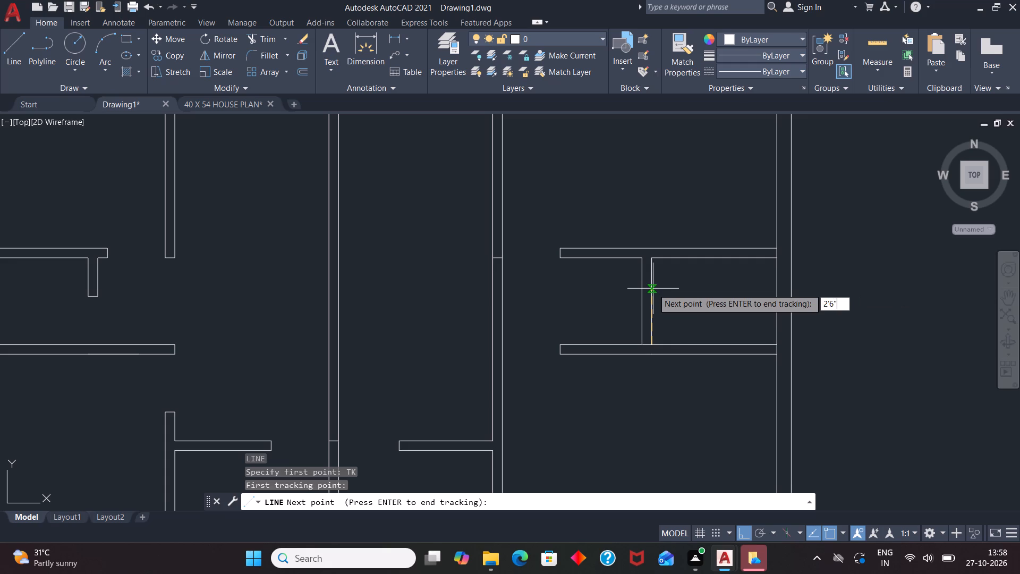
key("Return")
key("Return")
scroll(640, 292, "up", 1)
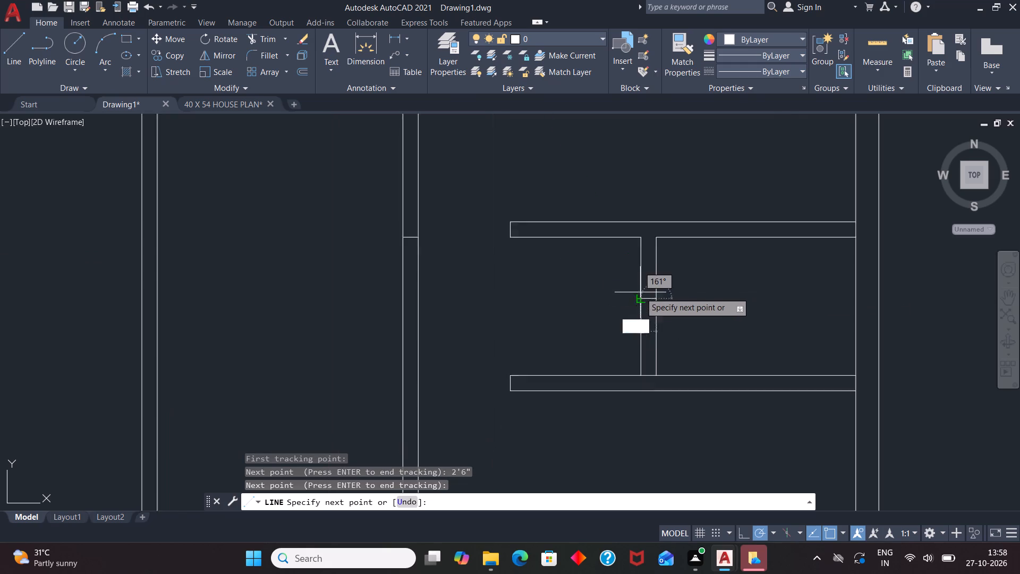
scroll(640, 292, "up", 1)
left_click(639, 302)
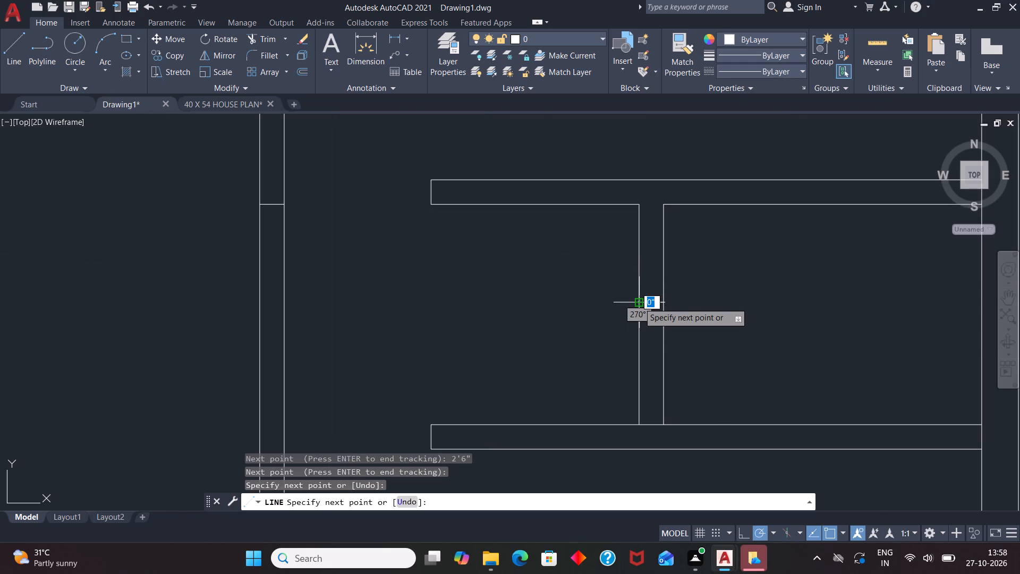
key("space")
Trim the vertical wall below that line to leave a 2'6" opening above the lower partition.
type("TR")
key("Return")
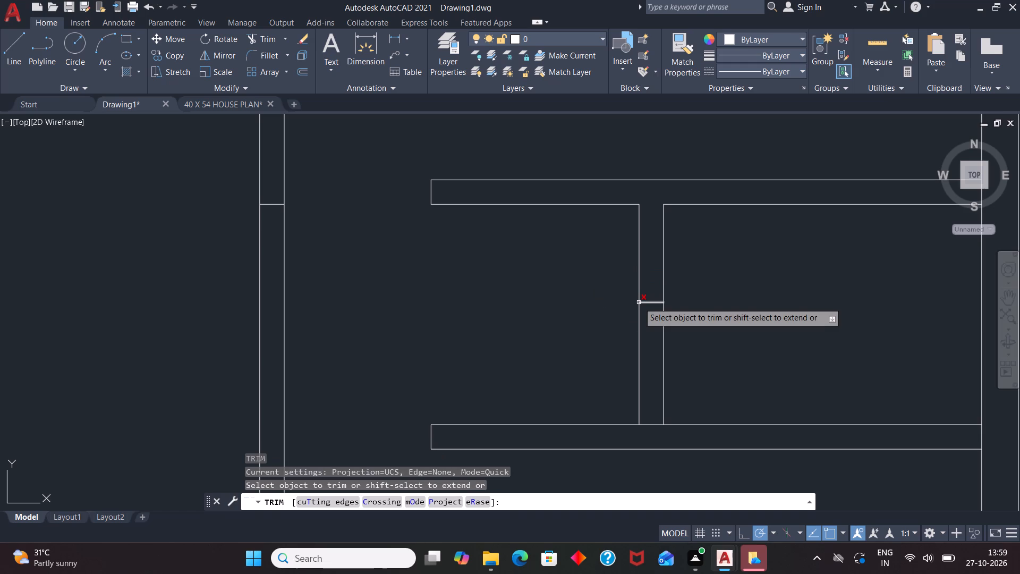
left_click_drag(699, 336, 593, 354)
left_click(593, 354)
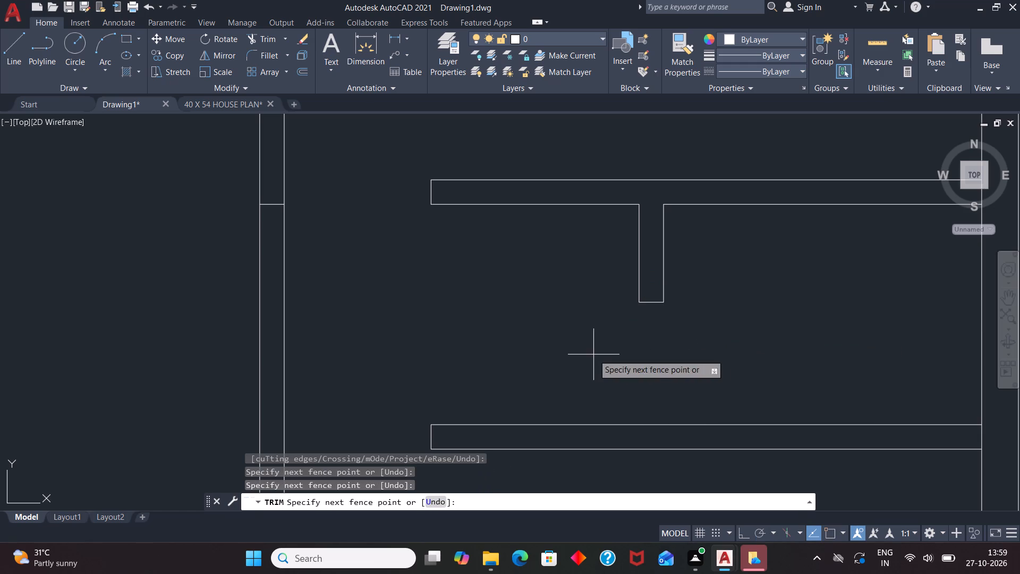
scroll(705, 332, "down", 2)
left_click(682, 345)
scroll(643, 335, "down", 1)
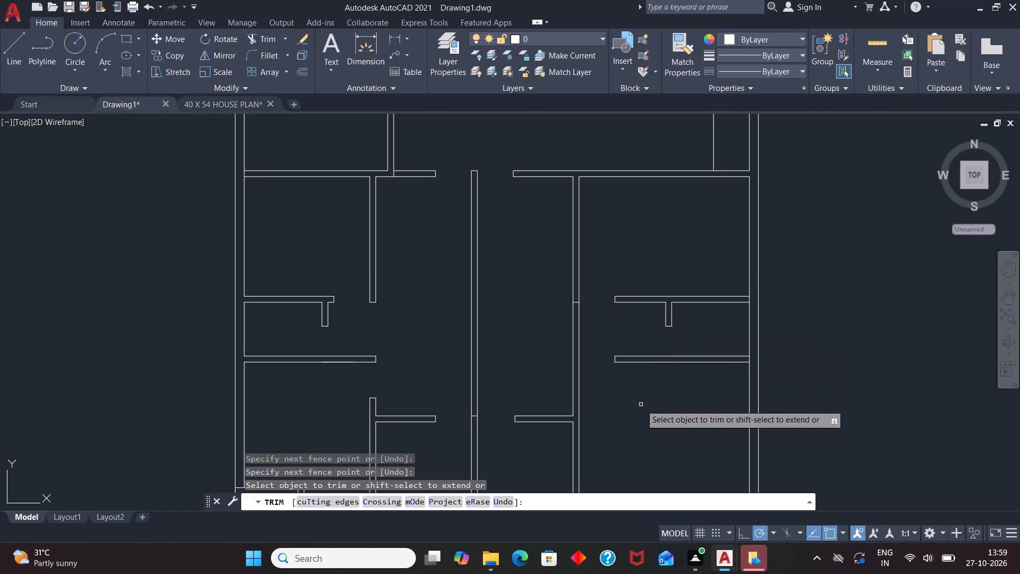
key("space")
Extend both lines of the lower horizontal partition left to the far face of the room's long vertical wall.
scroll(677, 360, "down", 2)
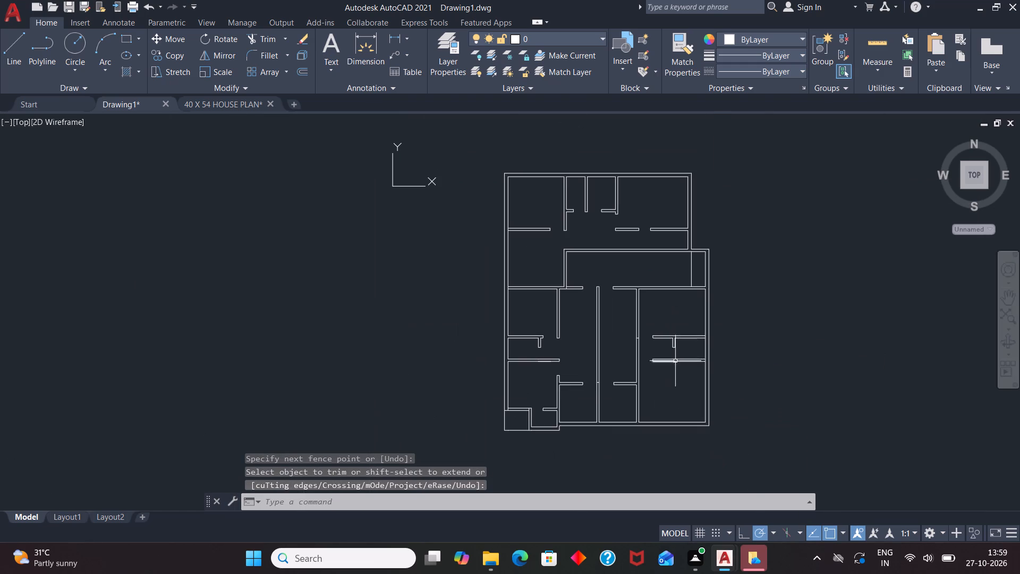
scroll(690, 438, "up", 1)
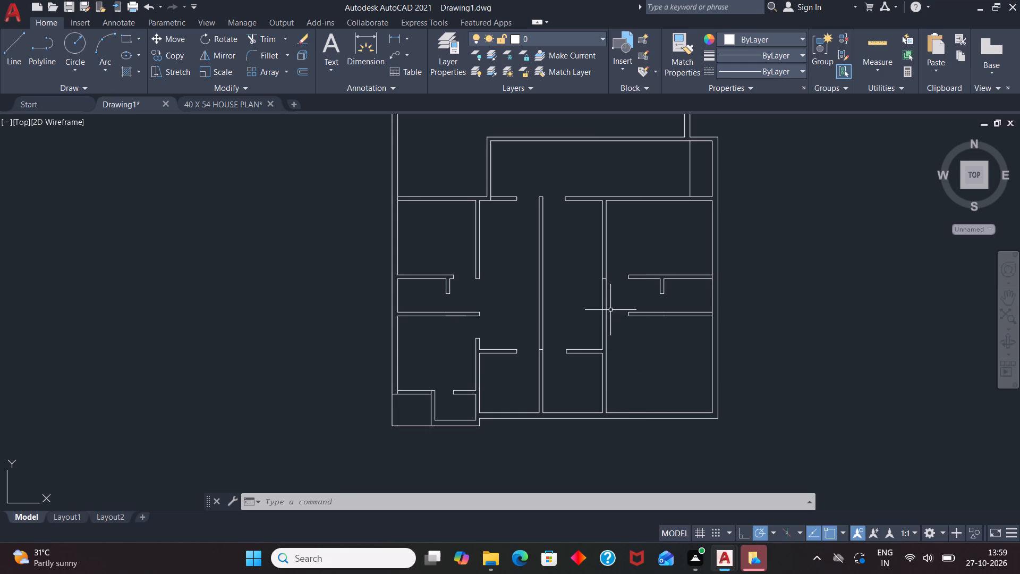
scroll(616, 308, "up", 3)
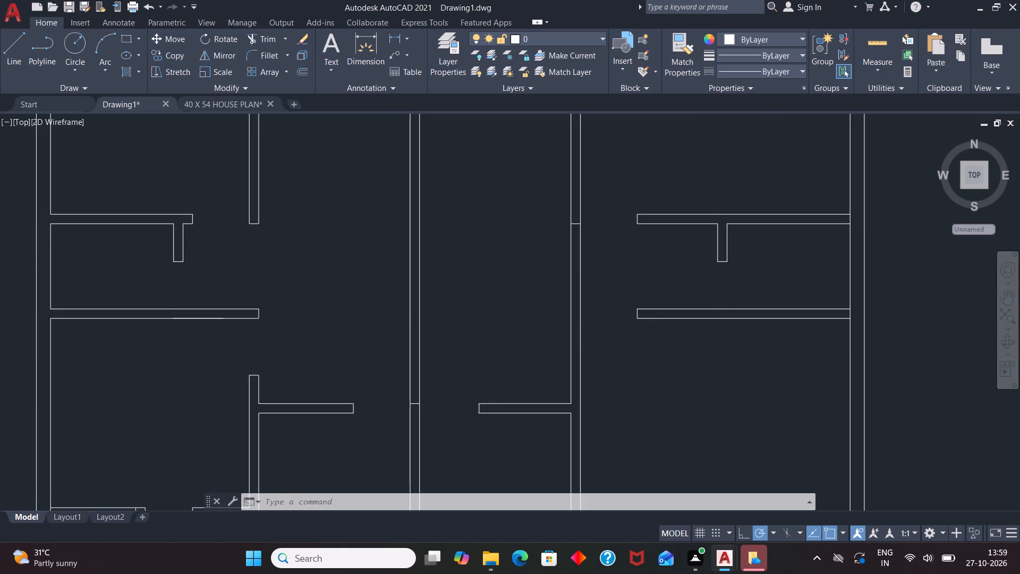
type("EX")
key("Return")
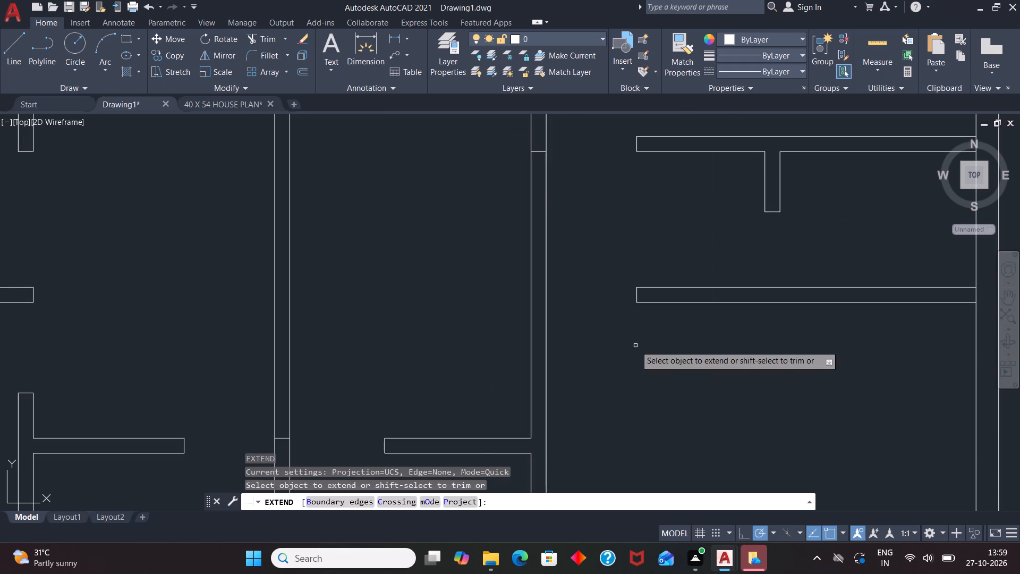
key("Return")
left_click_drag(659, 267, 679, 386)
left_click_drag(588, 272, 596, 336)
scroll(662, 299, "down", 1)
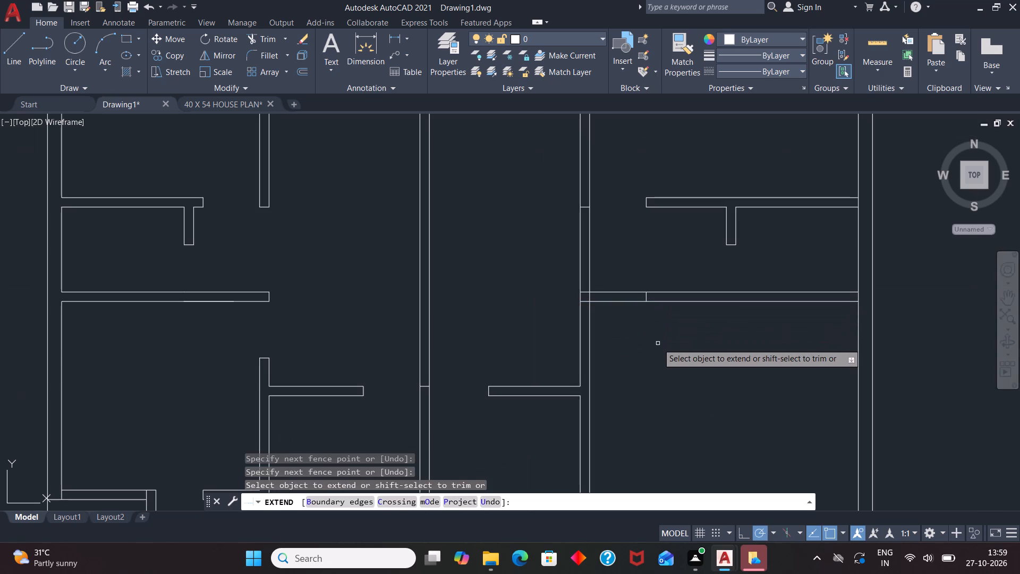
key("space")
Trim the extended partition's old end line, the vertical wall between the two horizontal partitions, and the overlap at their new corner.
type("TR")
key("Return")
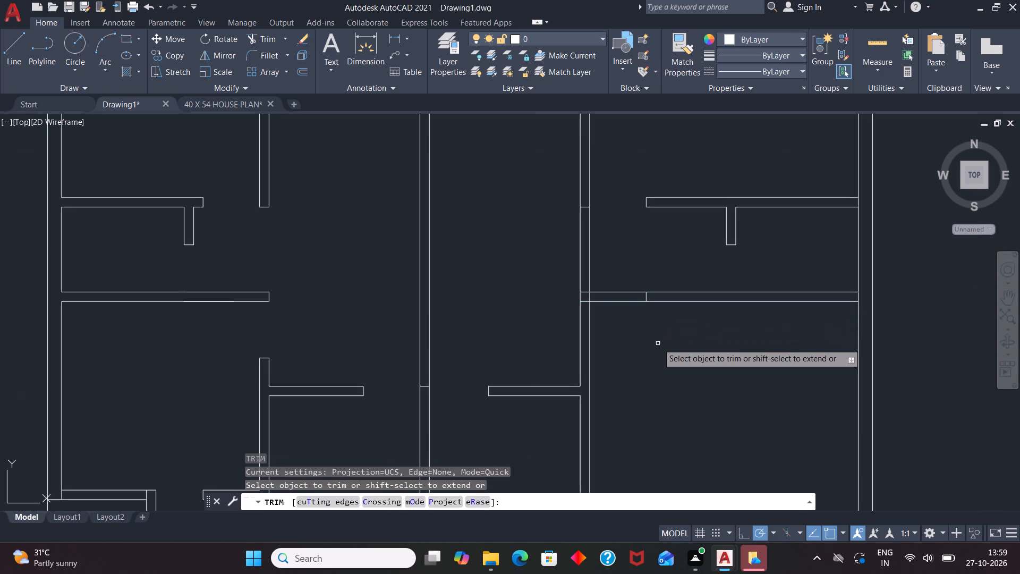
left_click(646, 297)
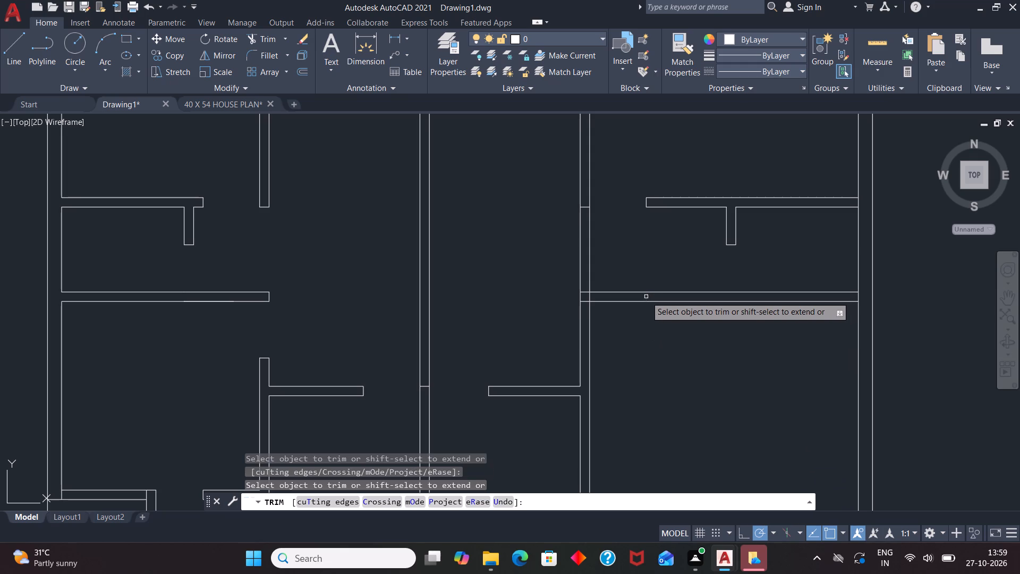
left_click_drag(618, 251, 551, 254)
left_click(563, 257)
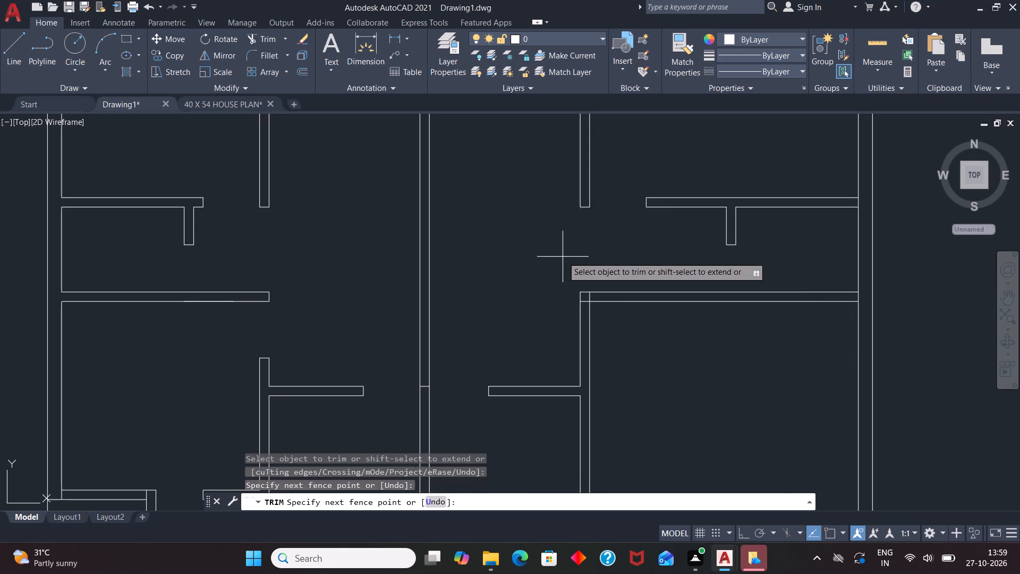
left_click(560, 257)
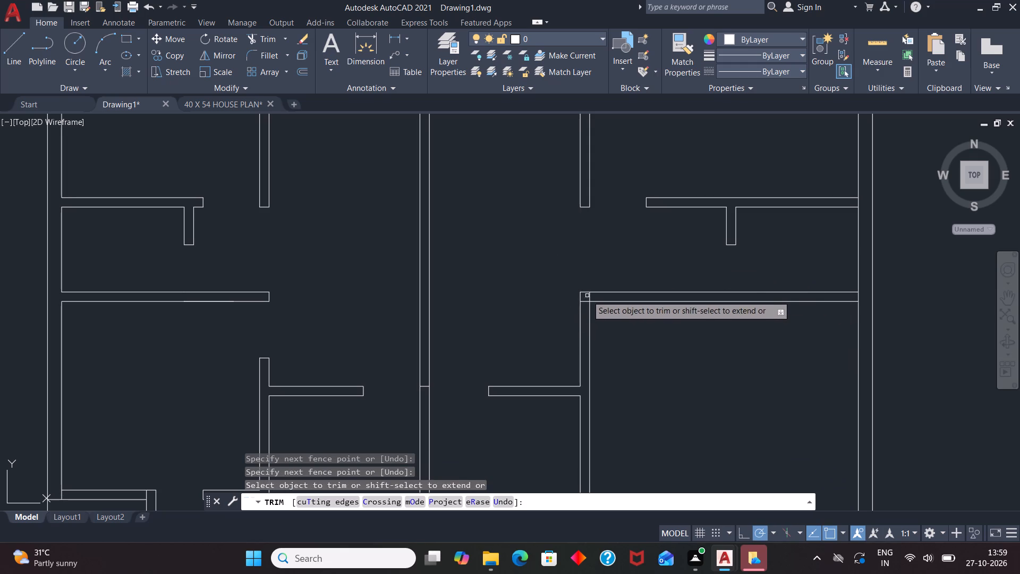
left_click(589, 295)
scroll(598, 259, "down", 1)
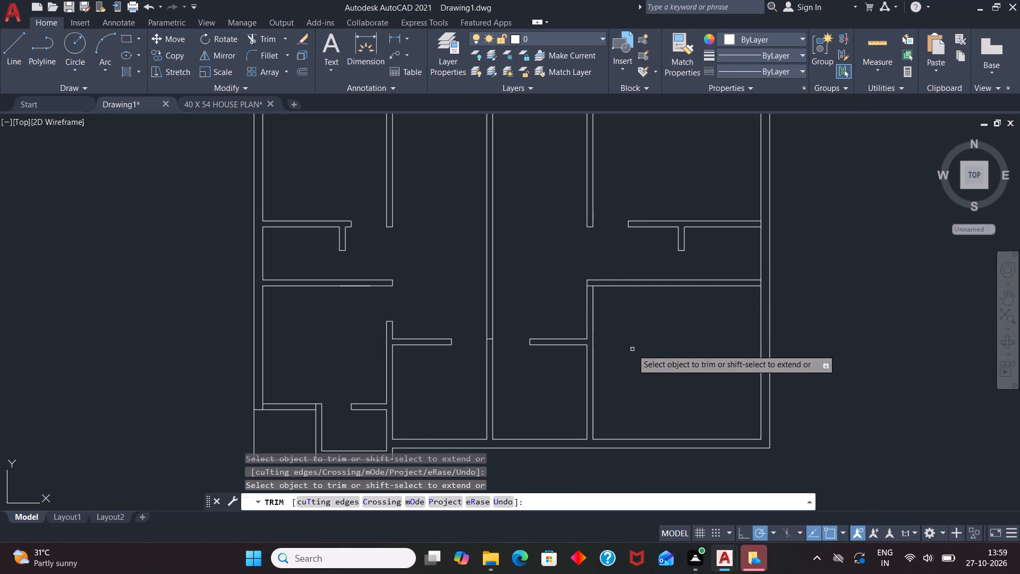
key("space")
Draw a line across the room's long vertical wall, 3' below the extended horizontal partition.
type("L")
key("Return")
type("TK")
key("Return")
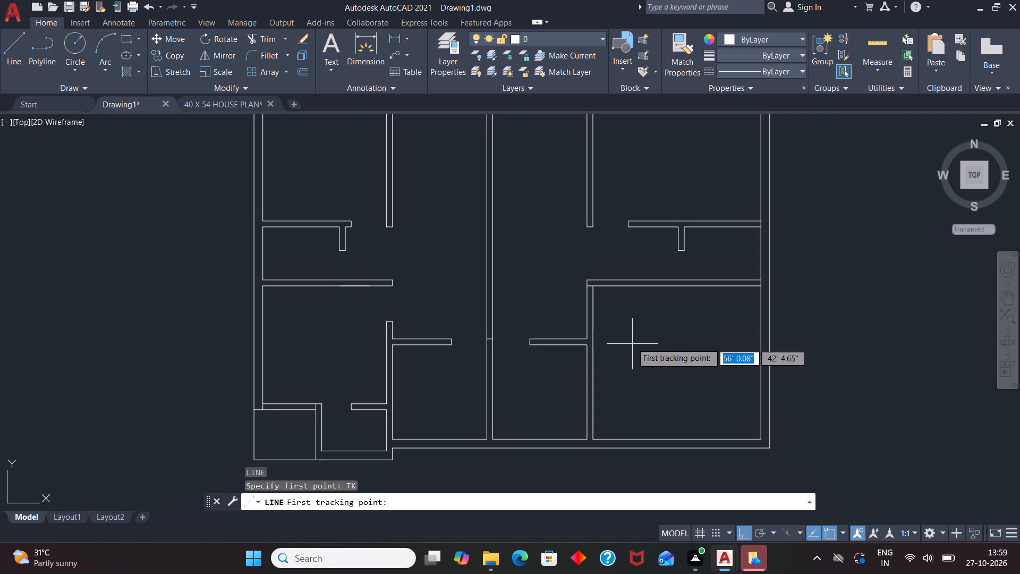
left_click_drag(595, 290, 594, 297)
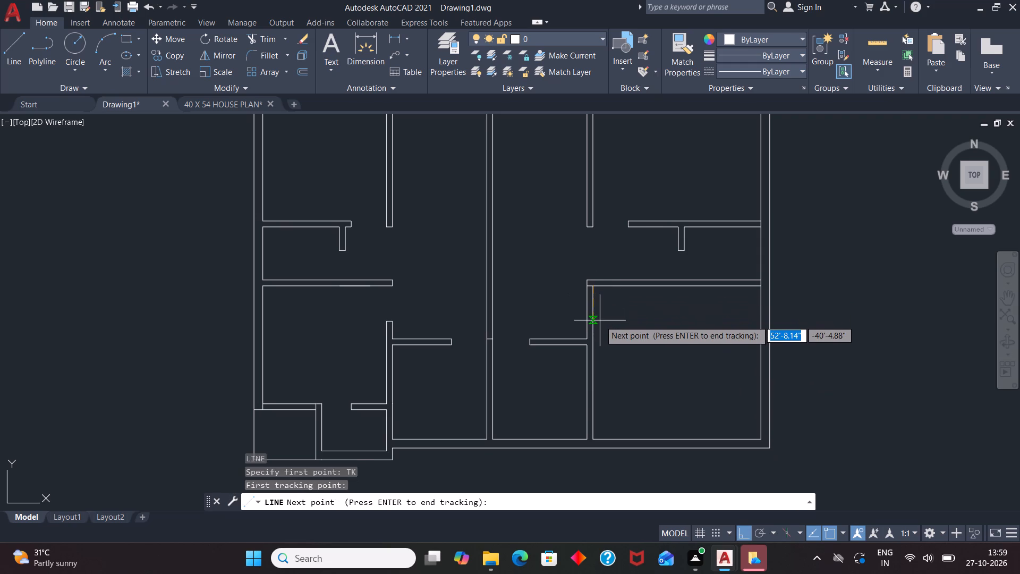
type("3'")
key("Return")
key("Return")
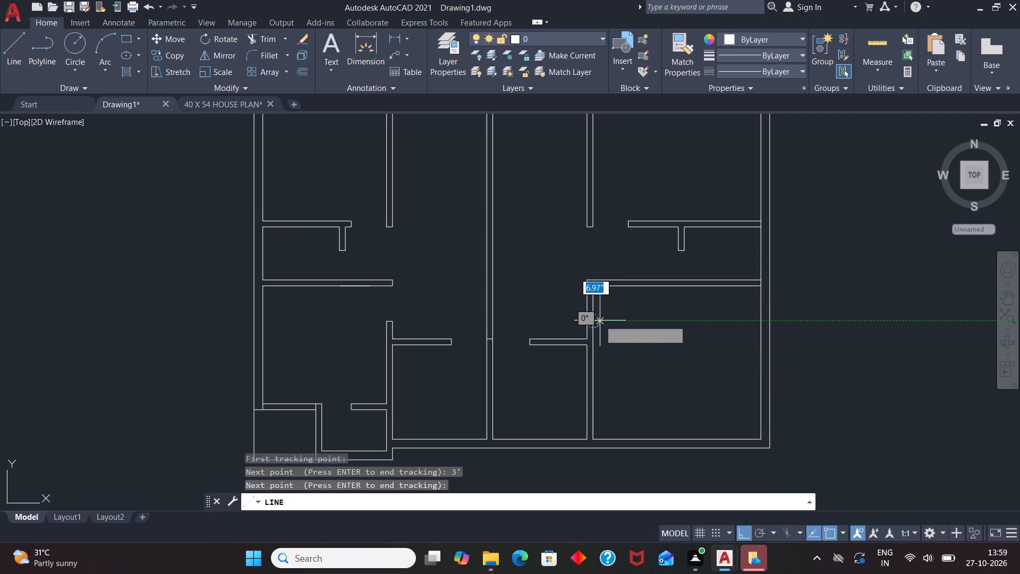
scroll(592, 325, "up", 3)
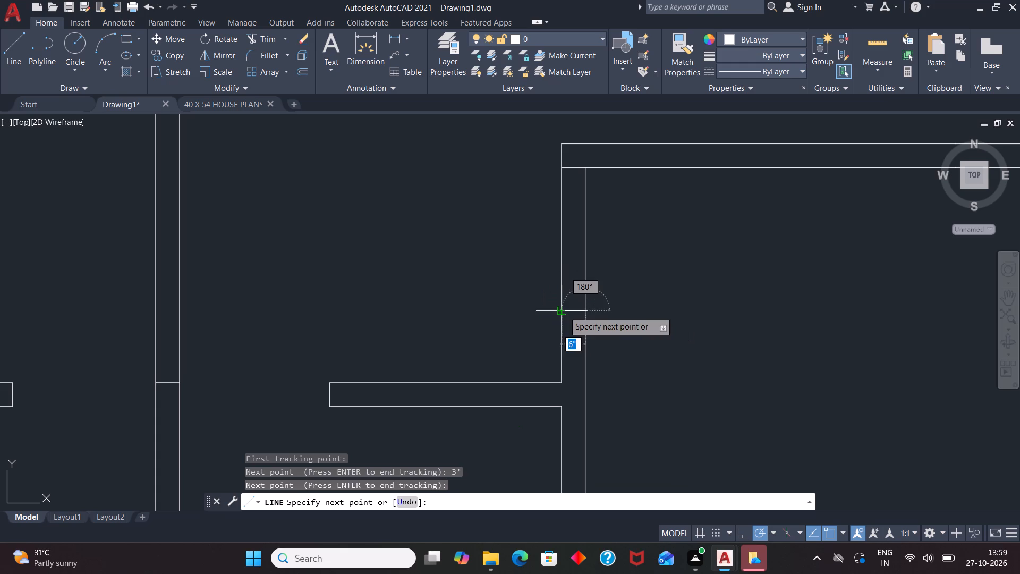
left_click(564, 311)
key("space")
Trim the long vertical wall between the extended partition and the new cross line to form a 3' opening.
type("TR")
key("Return")
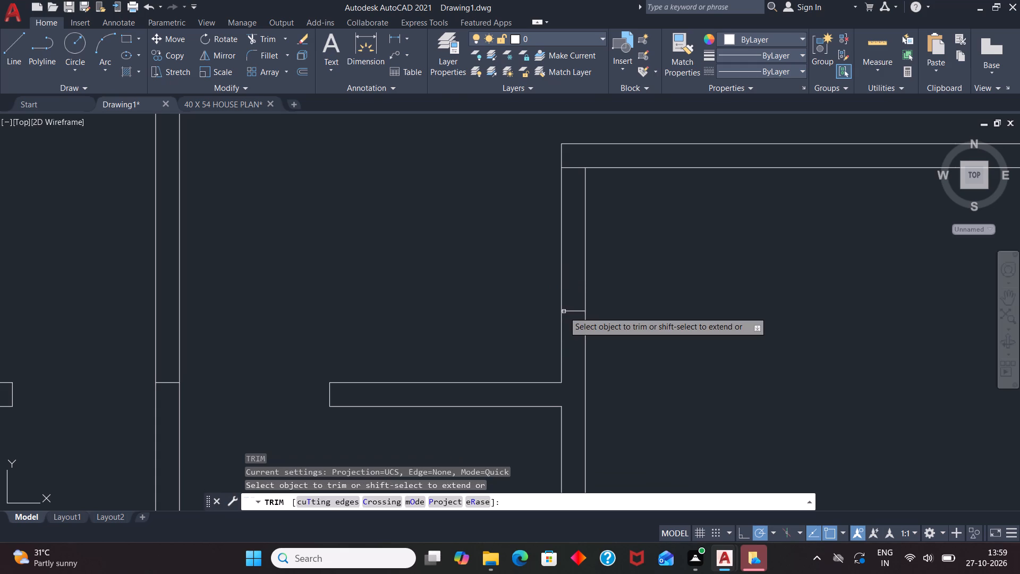
left_click_drag(650, 256, 465, 230)
scroll(576, 224, "down", 3)
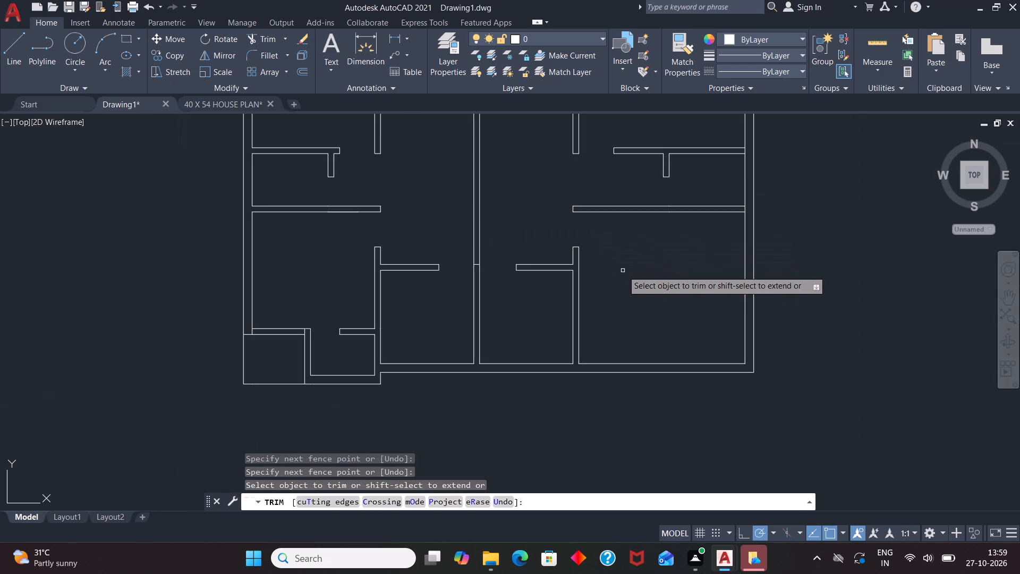
key("space")
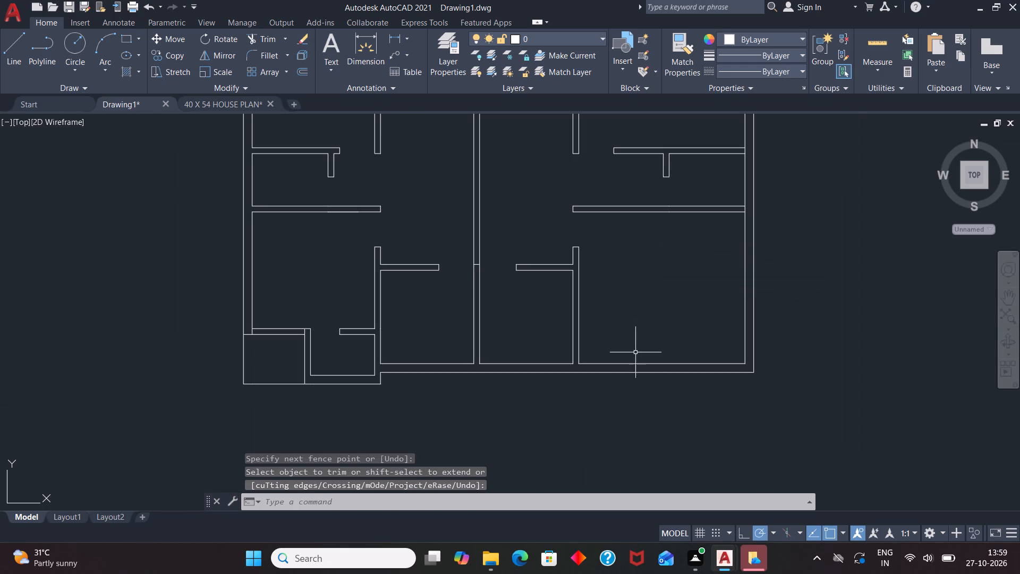
Offset the lower line of the lower-right room's upper partition 10' down, and offset that new line 6" further down.
scroll(640, 389, "up", 1)
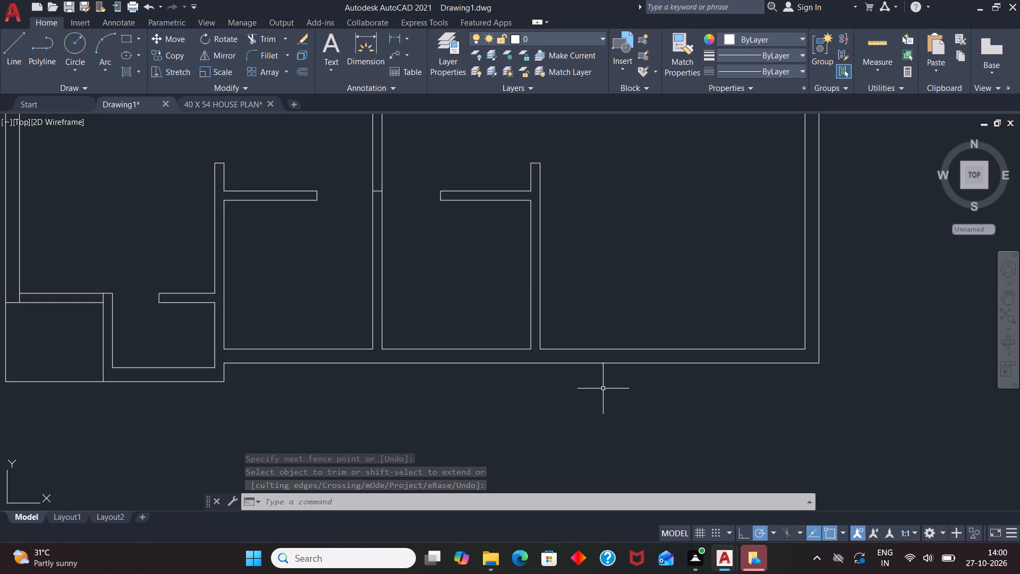
scroll(603, 388, "down", 2)
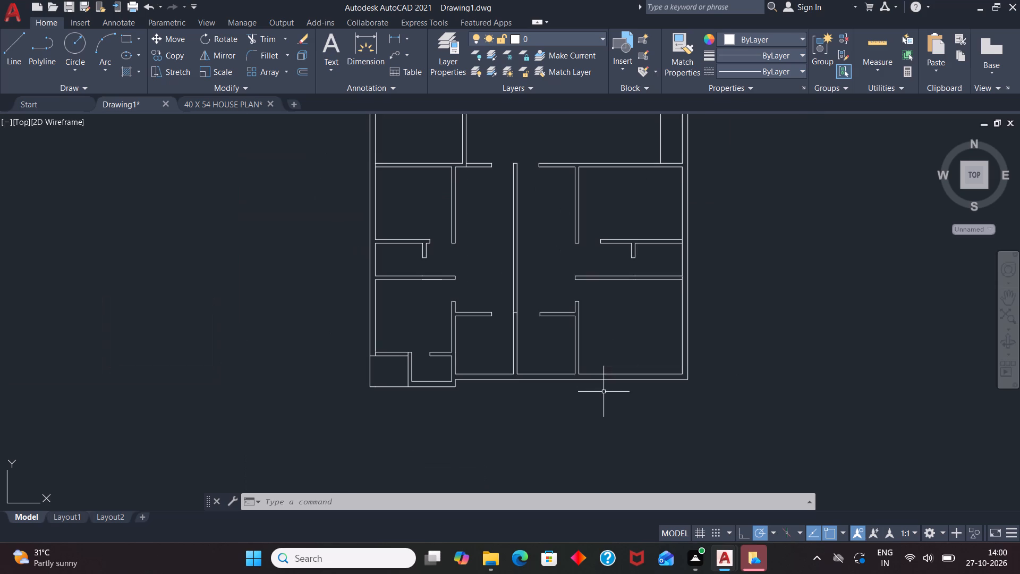
scroll(614, 347, "up", 1)
key("o")
key("Return")
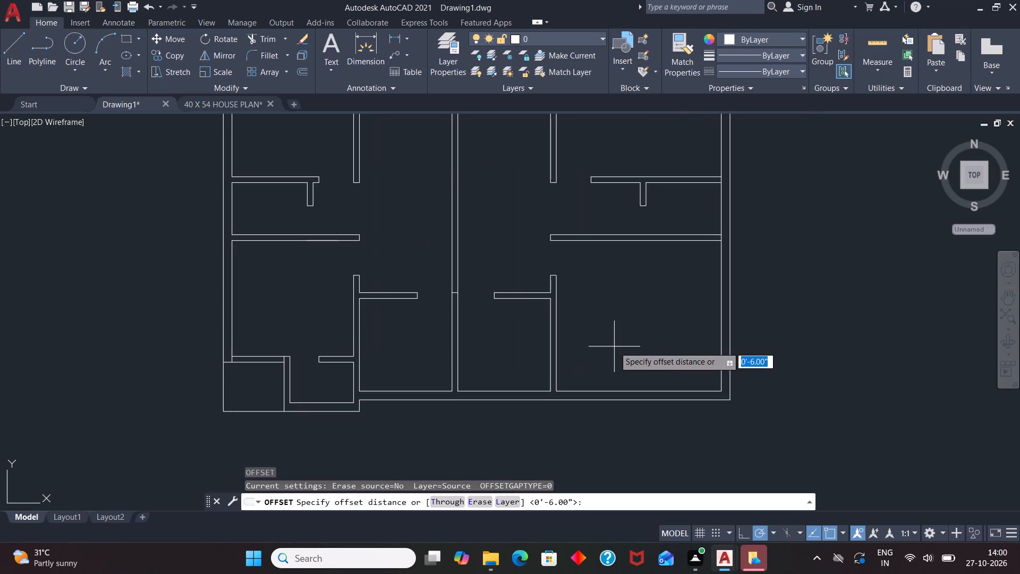
type("10'")
key("Return")
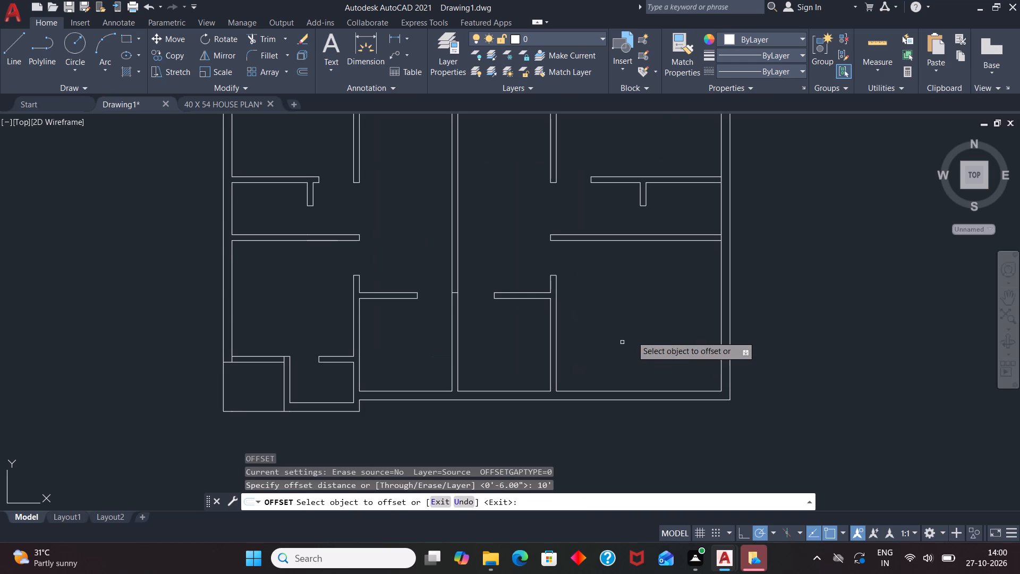
left_click(675, 243)
left_click(676, 241)
left_click(660, 294)
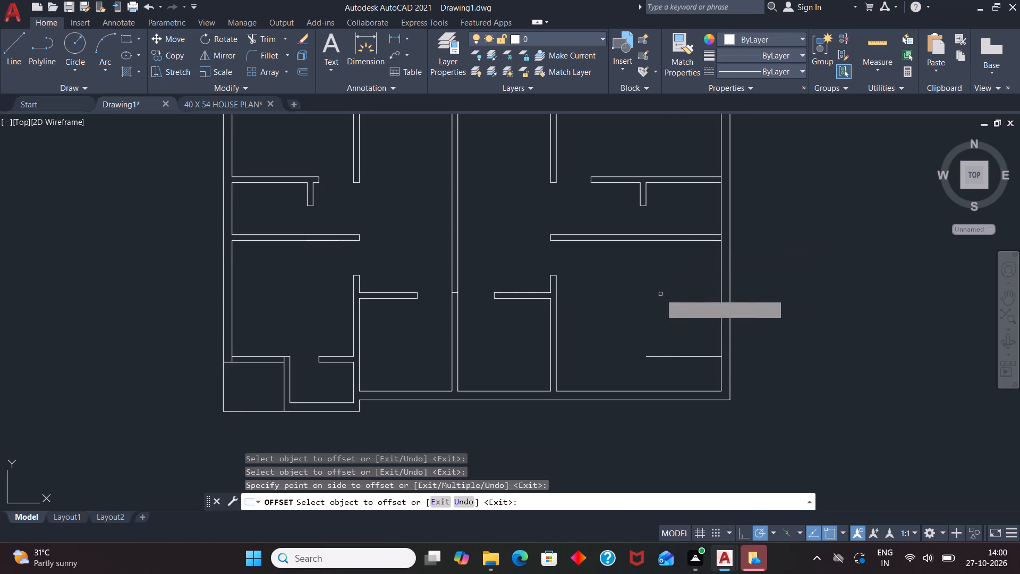
left_click(668, 357)
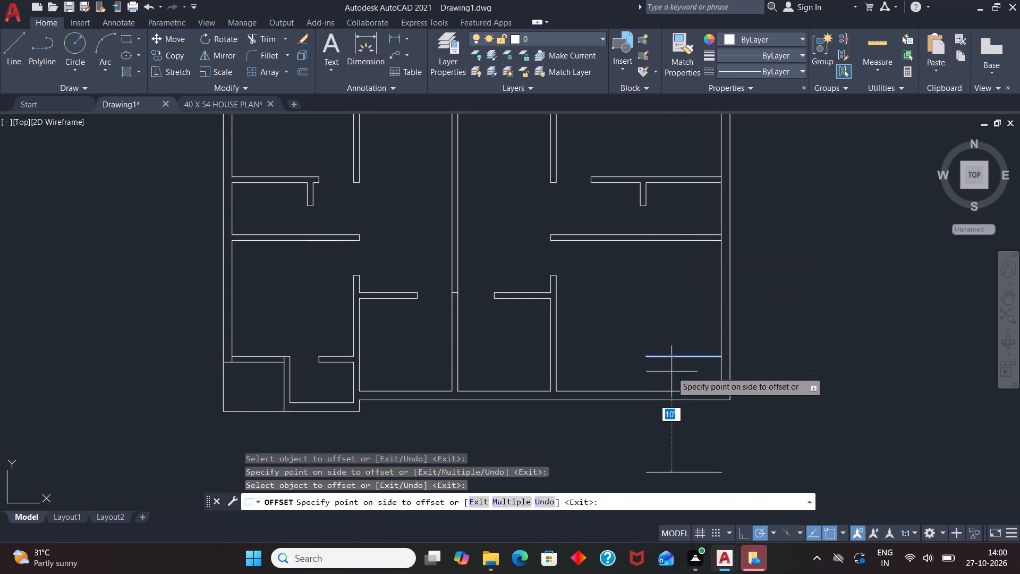
key("6")
key("Return")
key("space")
Extend both new partition lines left to the room's vertical wall and right to the exterior wall's outer face.
type("EX")
key("Return")
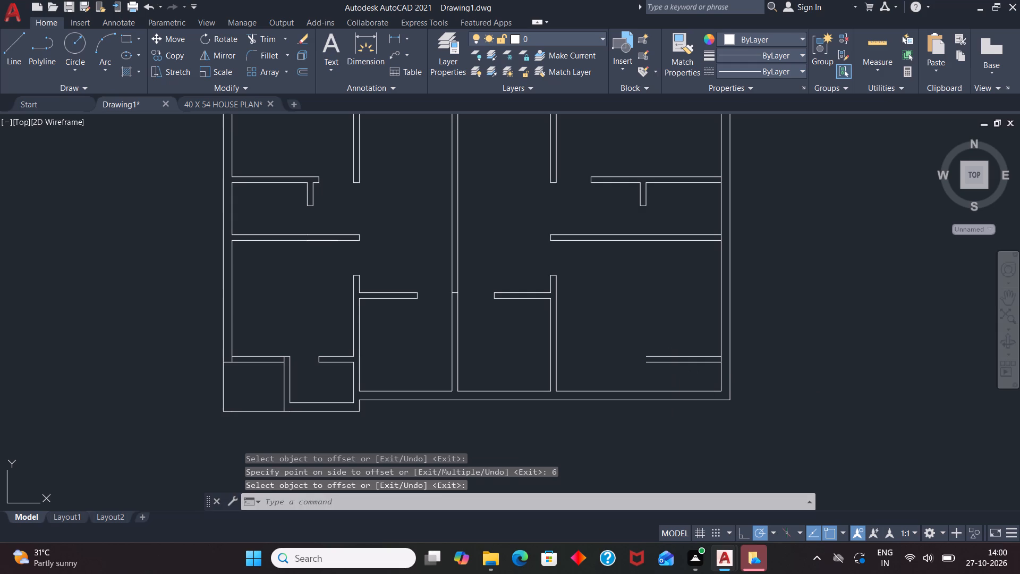
key("Return")
left_click_drag(687, 331, 675, 385)
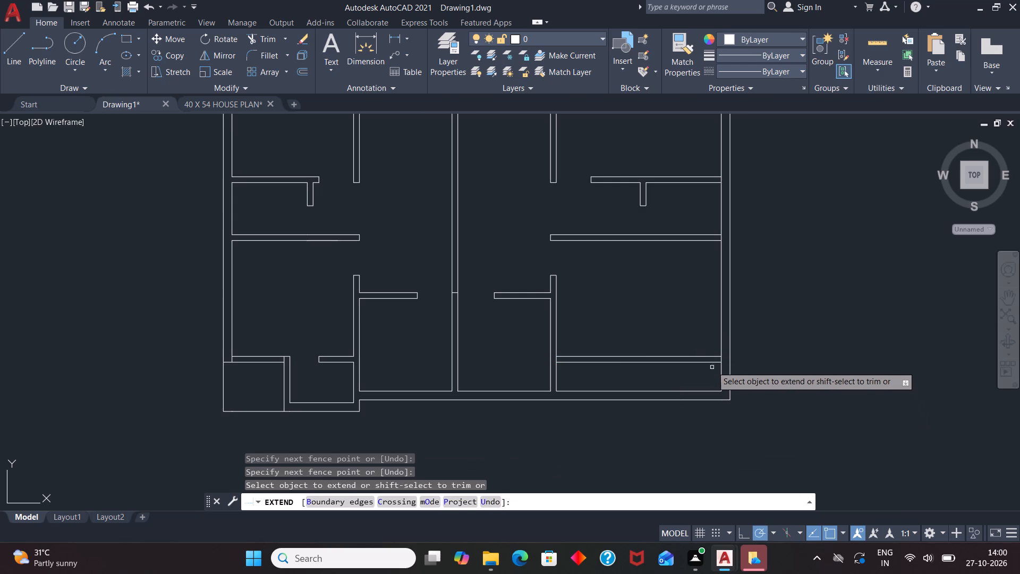
left_click_drag(711, 348, 718, 369)
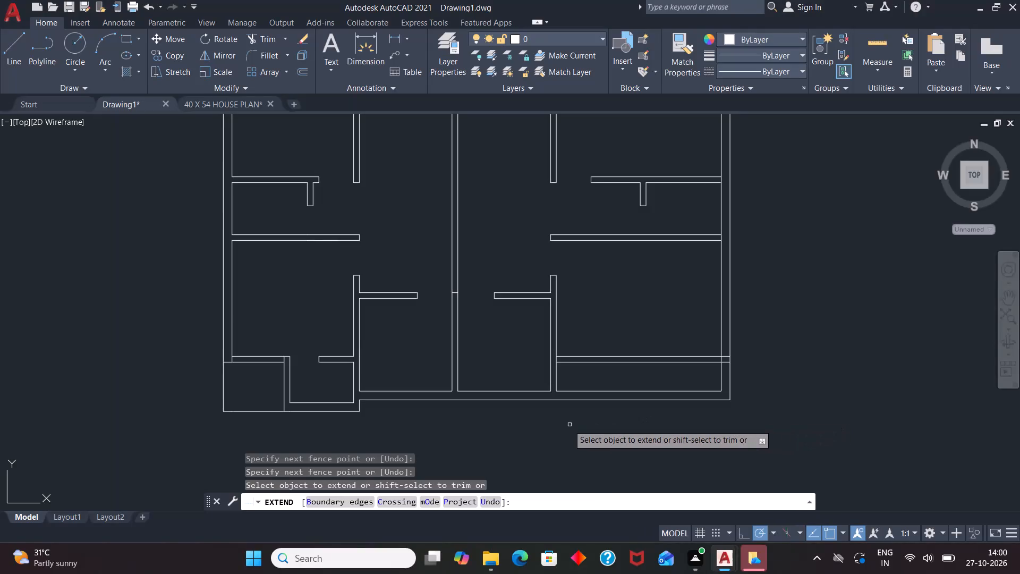
key("space")
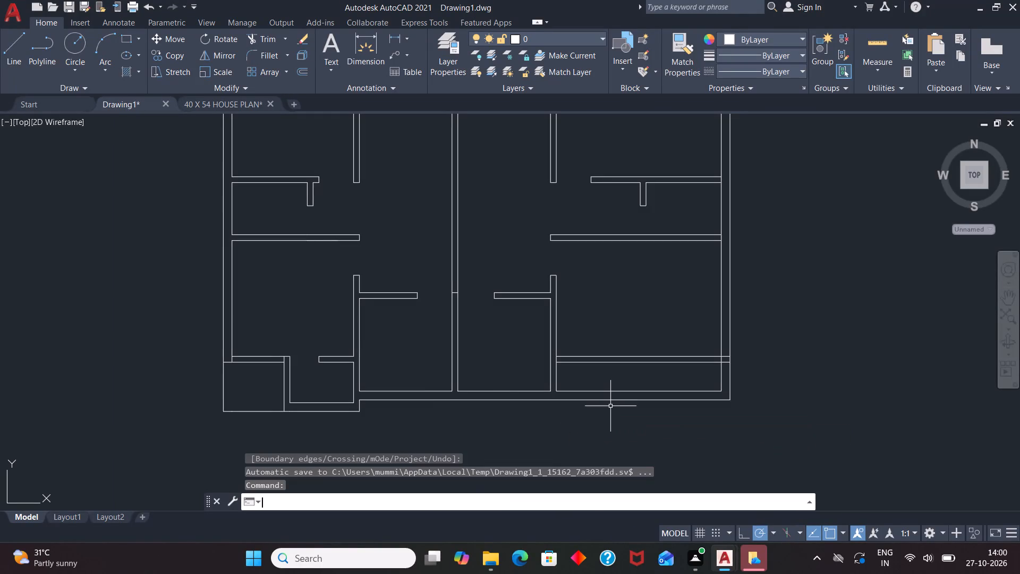
Offset the new partition's lower line 3'6" down, and offset the resulting line 9" further down as an exterior wall.
type("O")
key("Return")
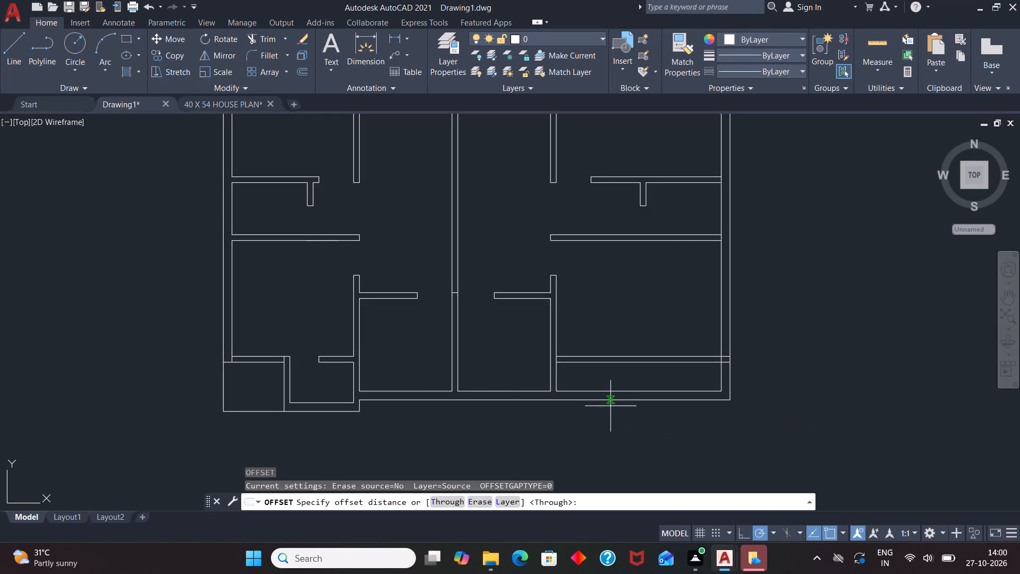
type("3'6\"")
key("shift+Return")
left_click(632, 362)
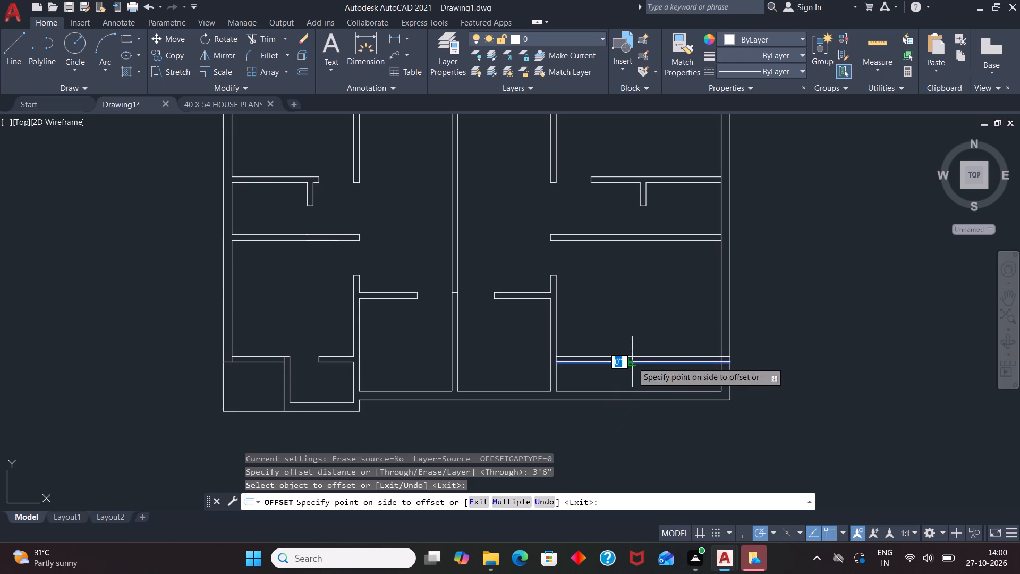
left_click(639, 407)
left_click_drag(641, 403, 642, 409)
key("9")
key("Return")
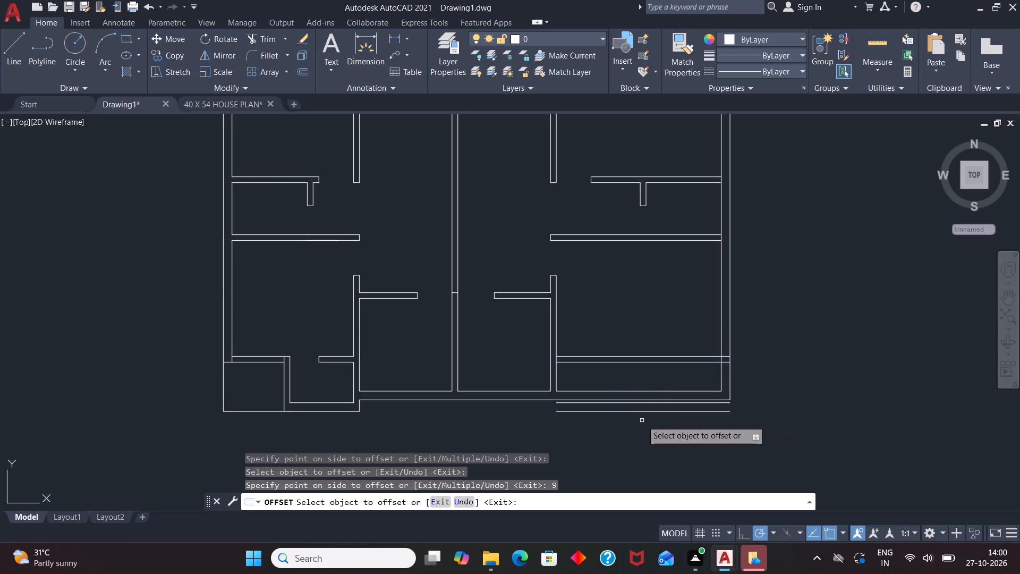
key("space")
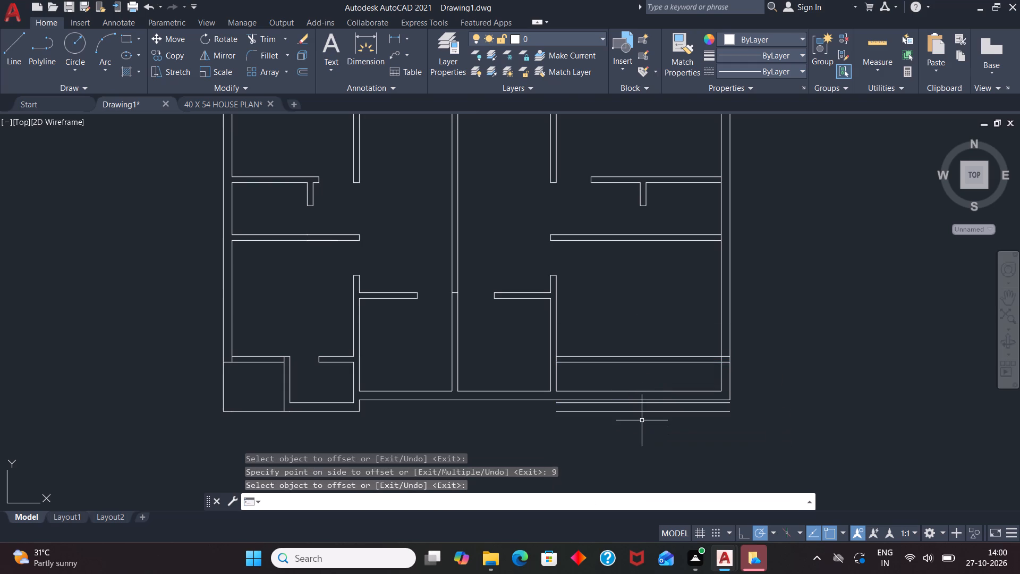
Extend the lower-right room's left wall line and the exterior wall's outer right line down to the new lowest wall line.
type("EX")
key("Return")
key("Return")
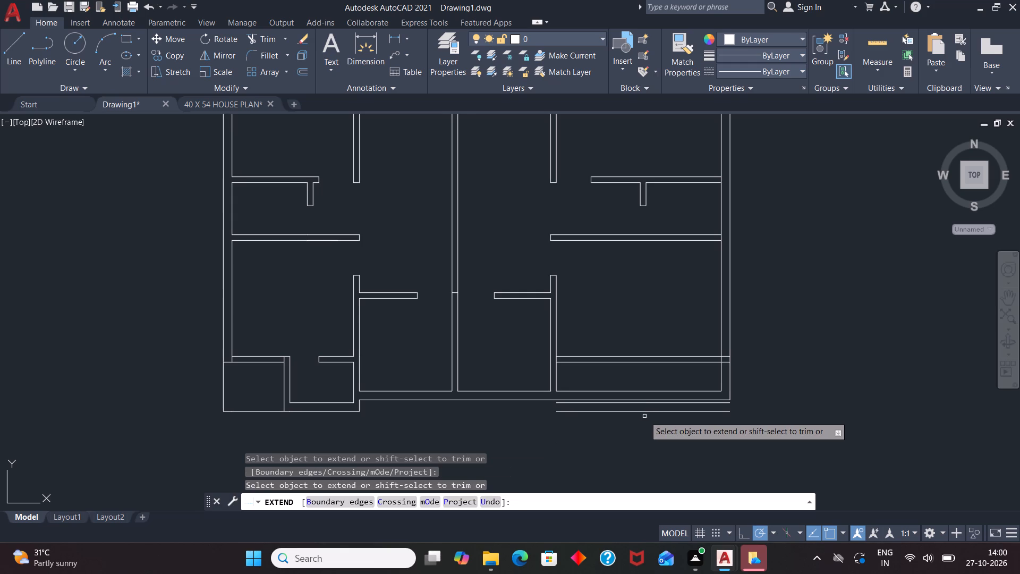
left_click(557, 375)
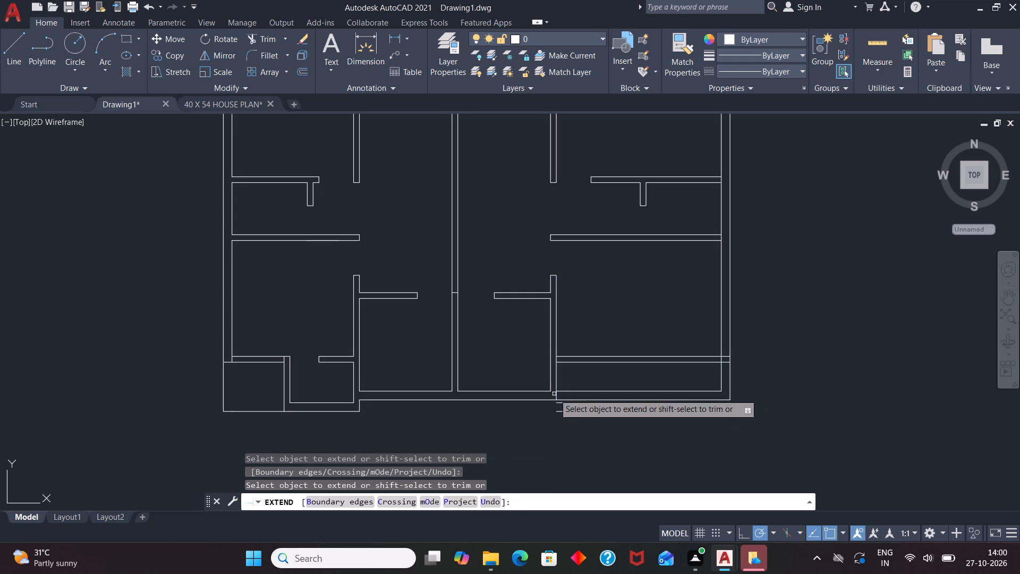
left_click(554, 394)
left_click(556, 396)
left_click(556, 396)
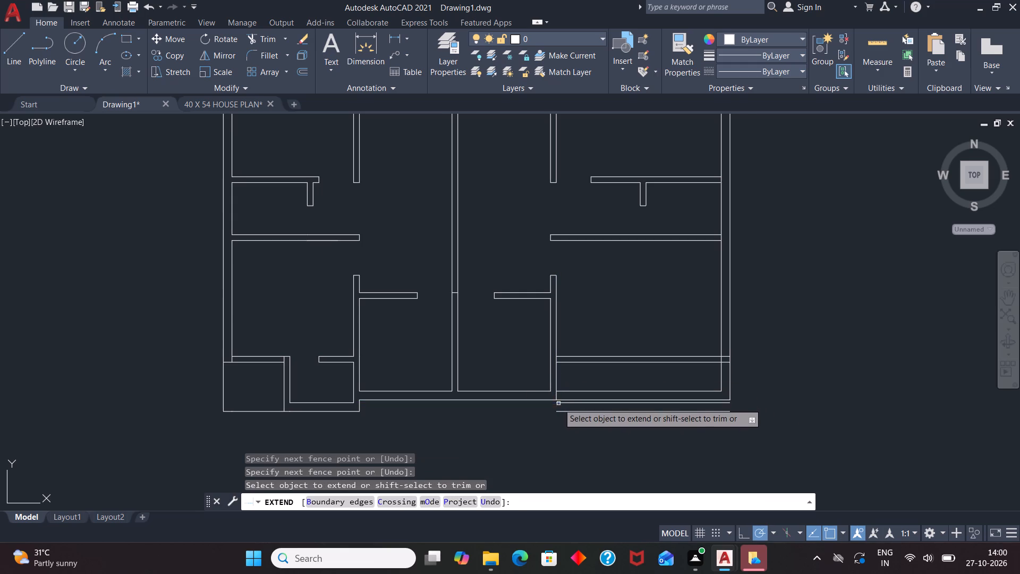
scroll(558, 403, "up", 3)
left_click(542, 384)
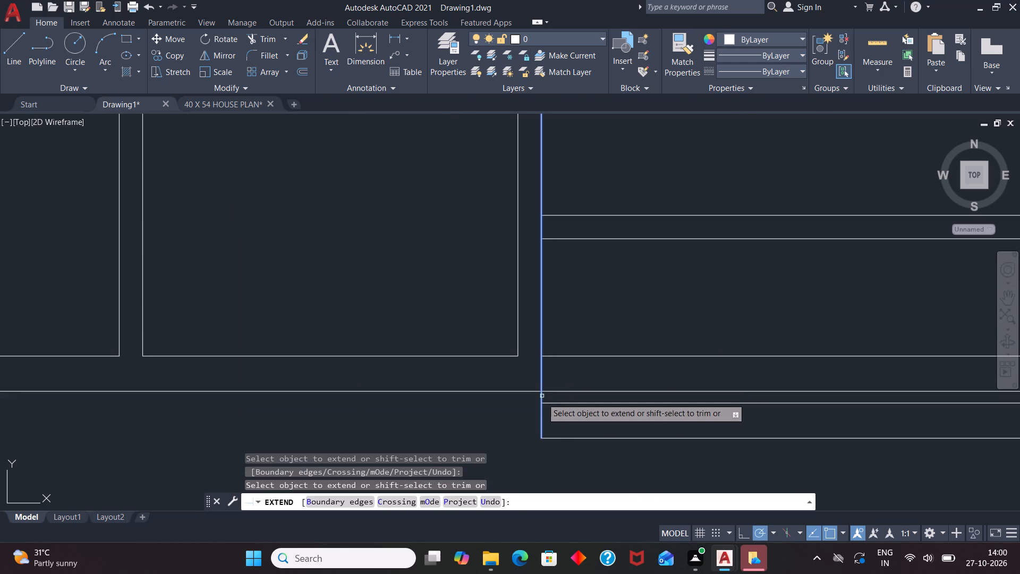
left_click(542, 399)
scroll(522, 400, "down", 1)
scroll(679, 394, "down", 1)
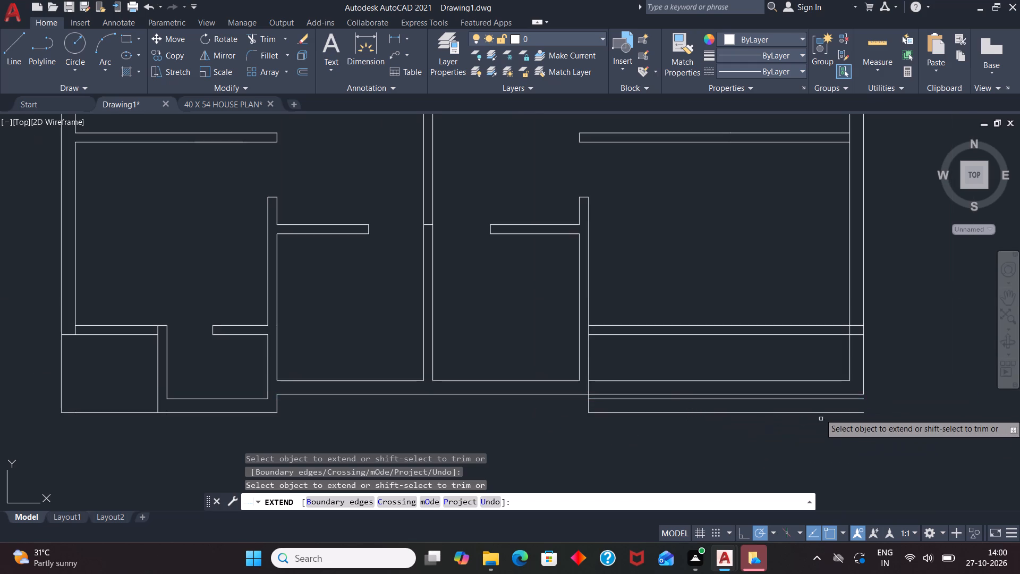
left_click(864, 370)
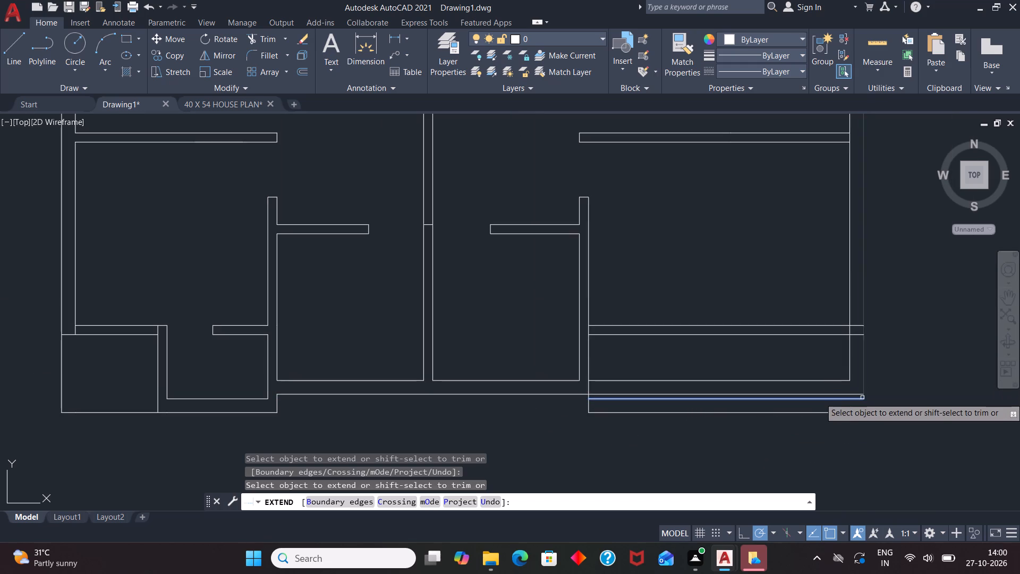
left_click(862, 398)
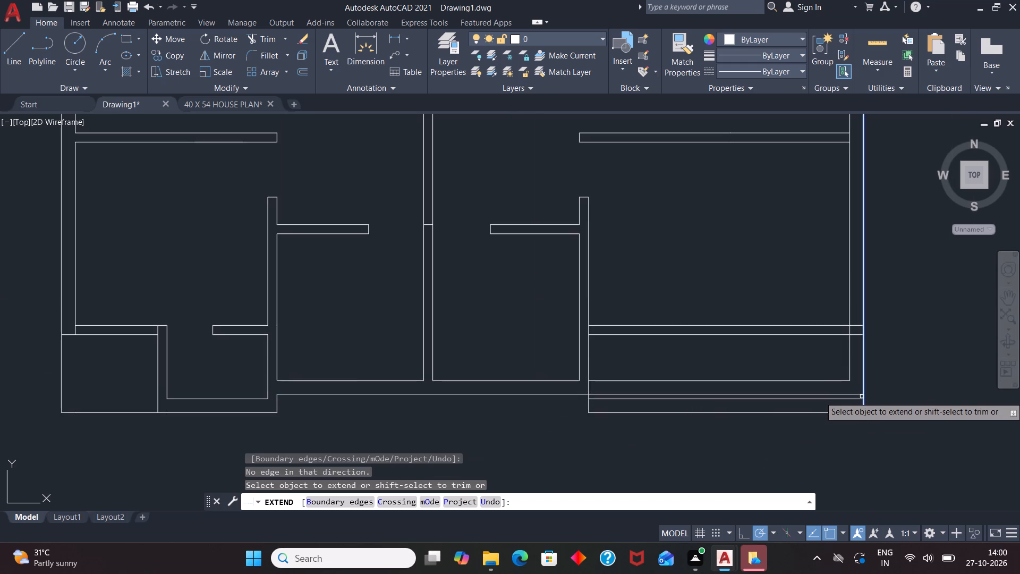
left_click(862, 396)
key("space")
Trim the lower-right room's old bottom wall lines, the inner exterior wall line below the new partition, and the partition's upper line inside the exterior wall.
type("TR")
key("Return")
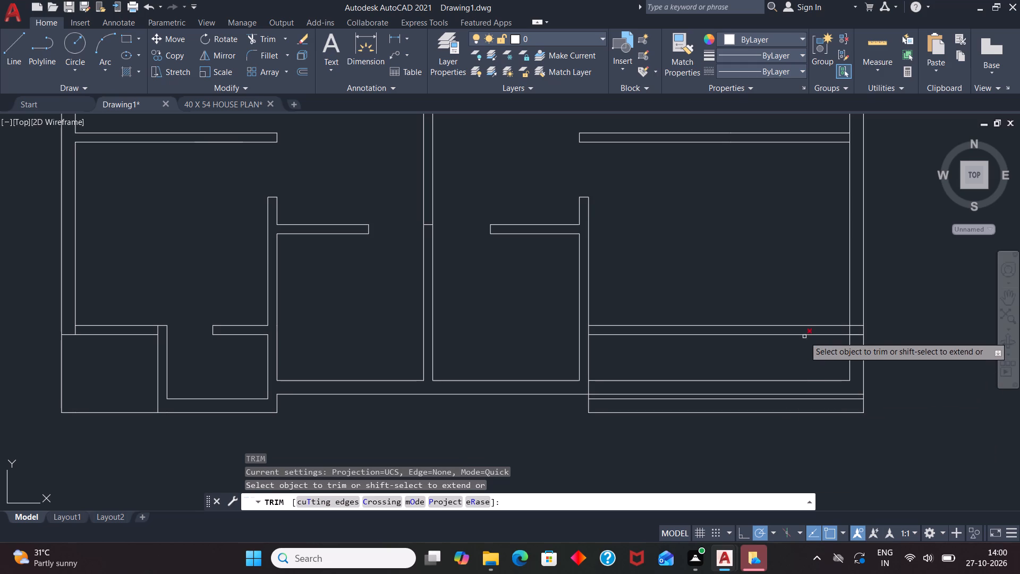
left_click(796, 381)
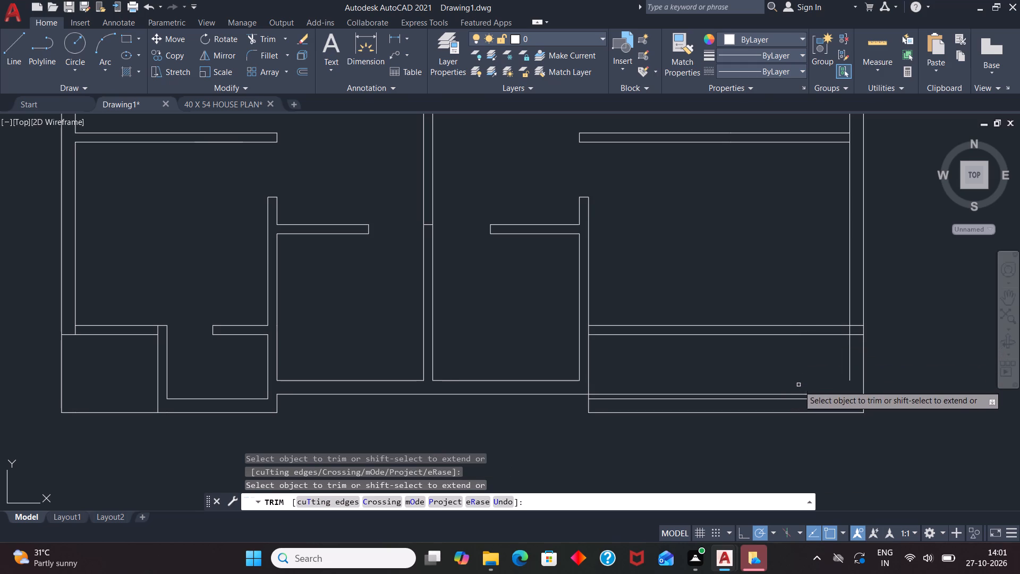
left_click(850, 356)
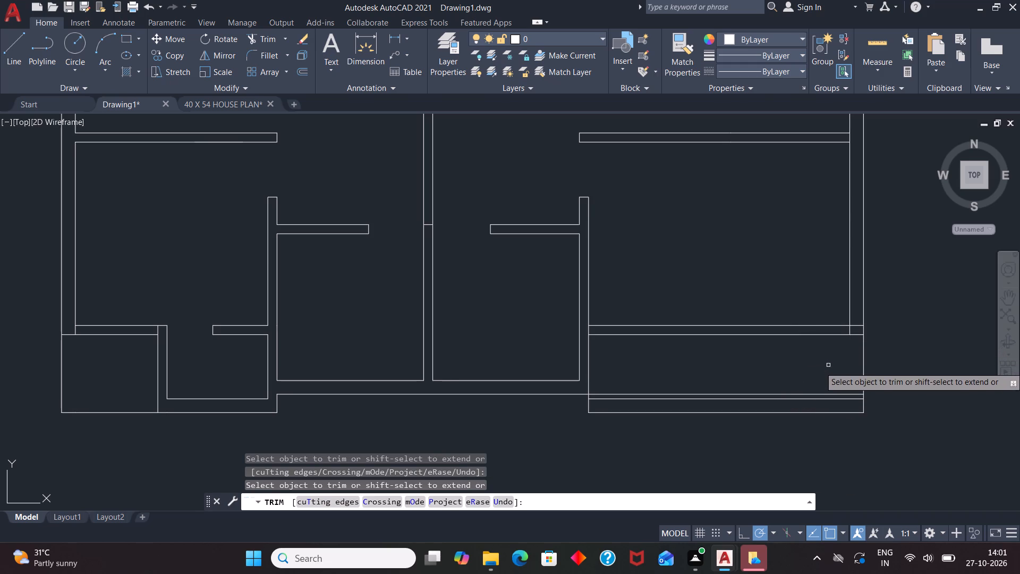
left_click(627, 395)
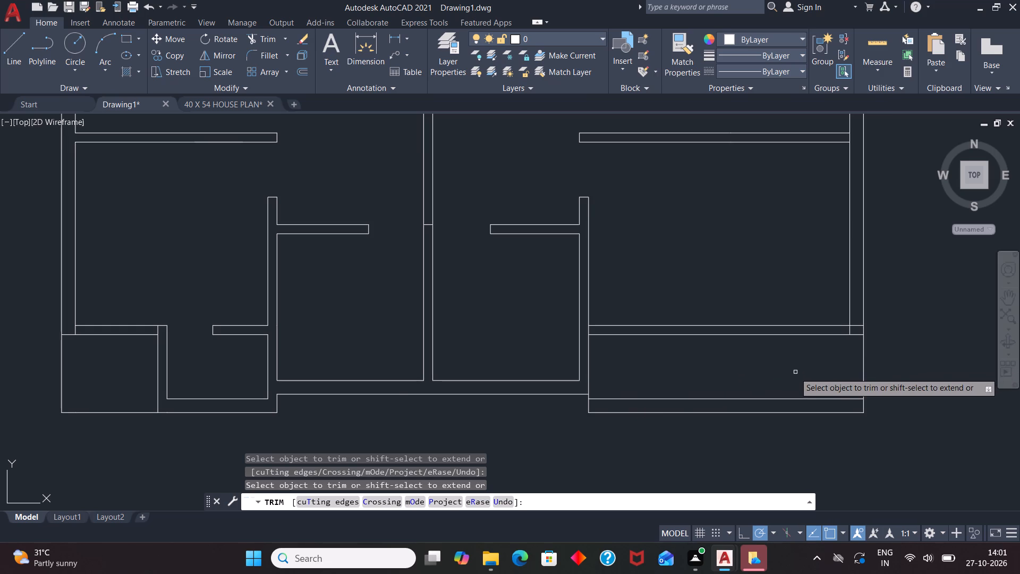
scroll(793, 380, "down", 2)
scroll(865, 392, "up", 1)
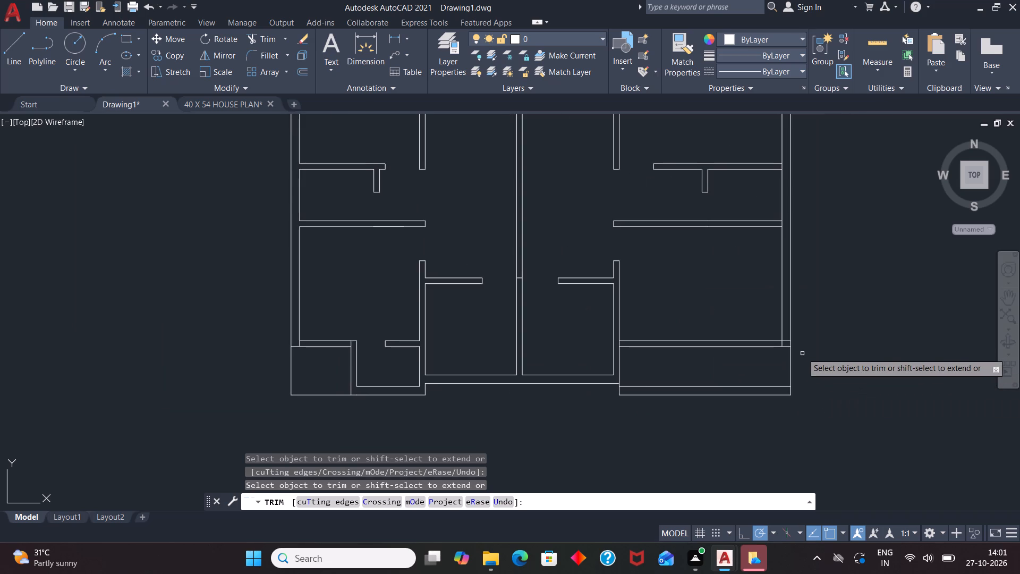
scroll(785, 337, "up", 2)
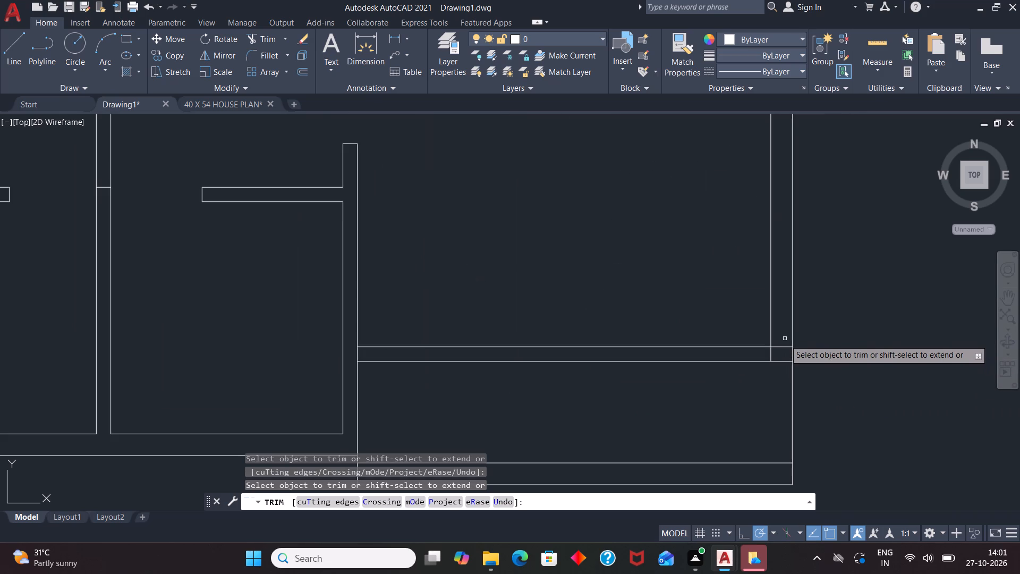
left_click(787, 348)
scroll(802, 322, "down", 3)
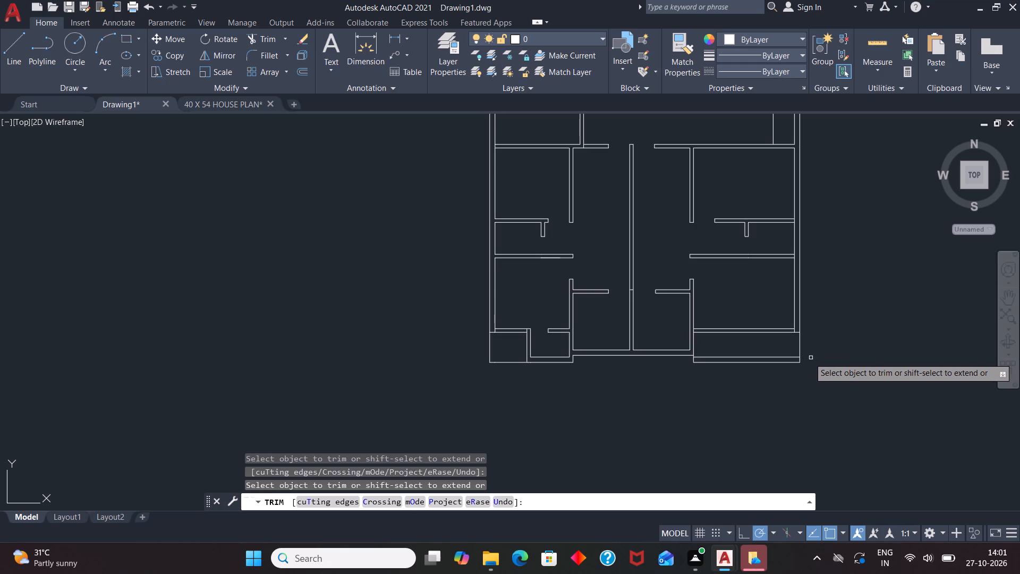
scroll(803, 356, "up", 2)
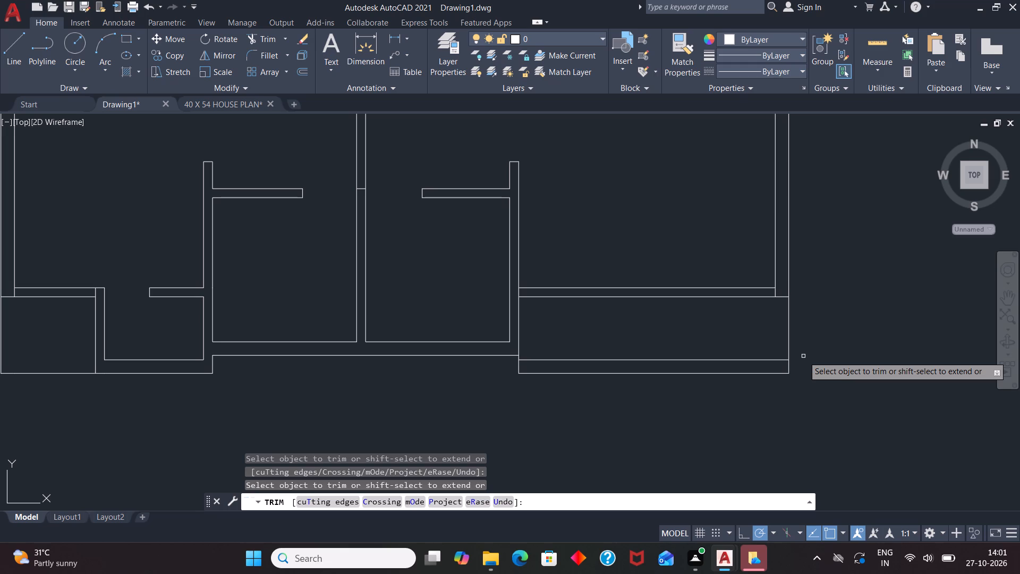
key("space")
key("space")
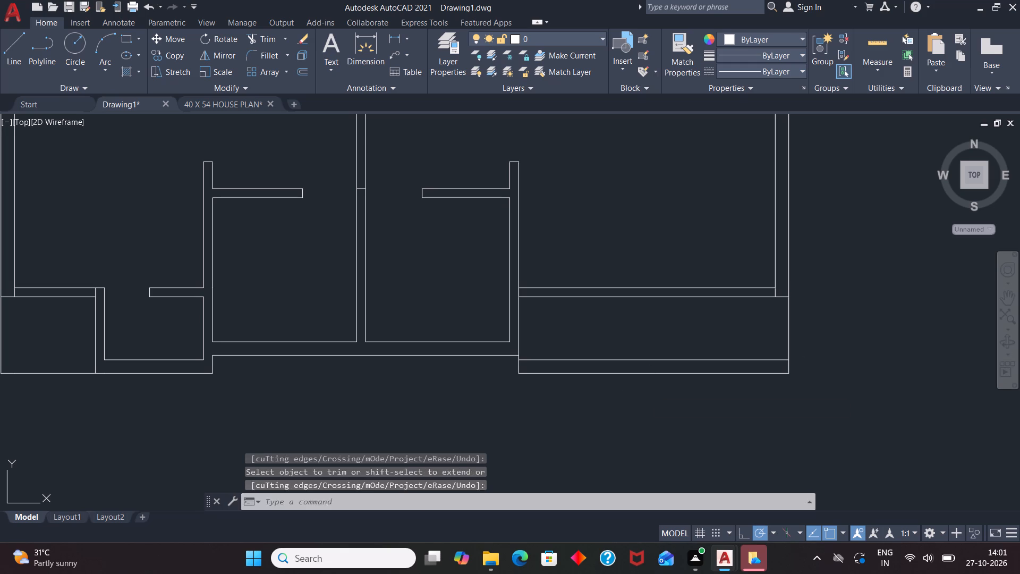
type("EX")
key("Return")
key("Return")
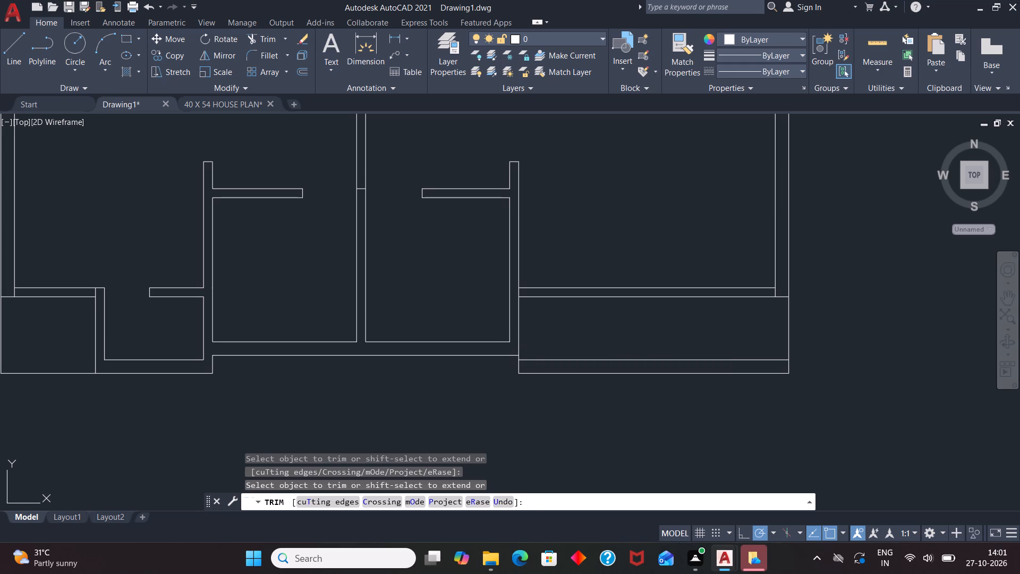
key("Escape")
Extend the inner bottom wall line of the room beside the lower-right room to the far face of their shared vertical wall.
type("EX")
key("Return")
key("Return")
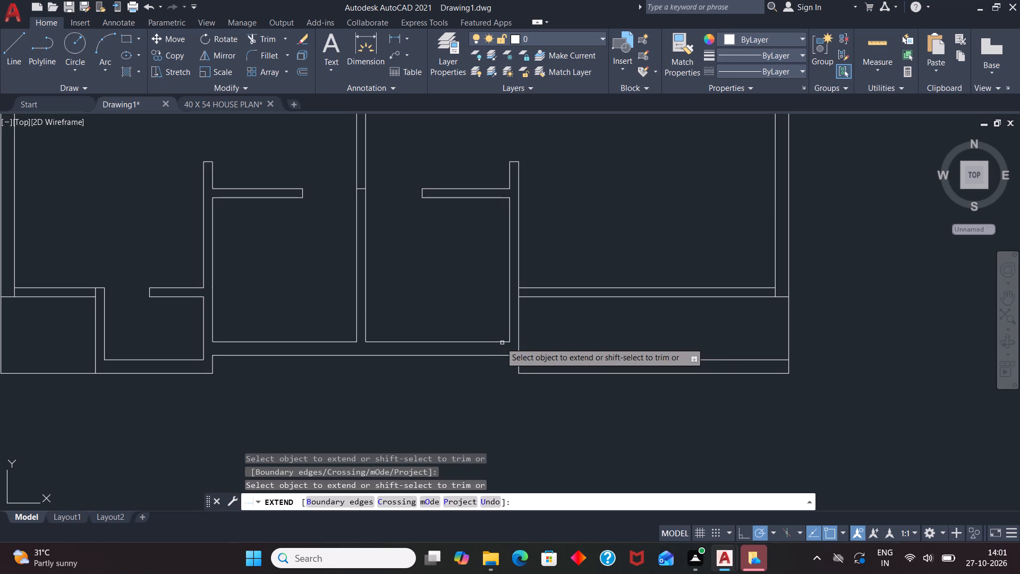
left_click(497, 341)
key("space")
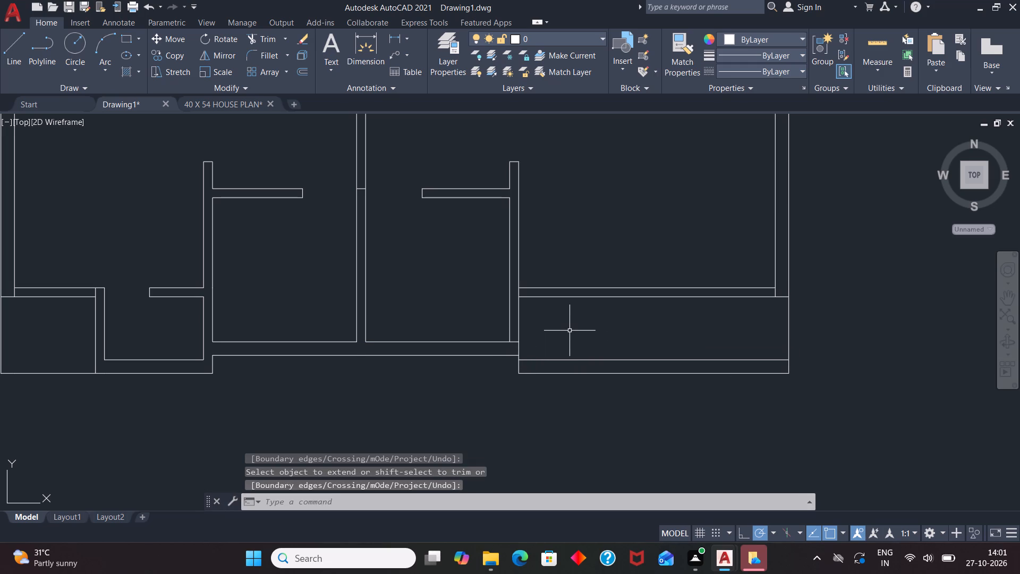
Break the lower-right room's left wall line at the point where it meets the new partition's lower line.
key("b")
key("r")
left_click(595, 372)
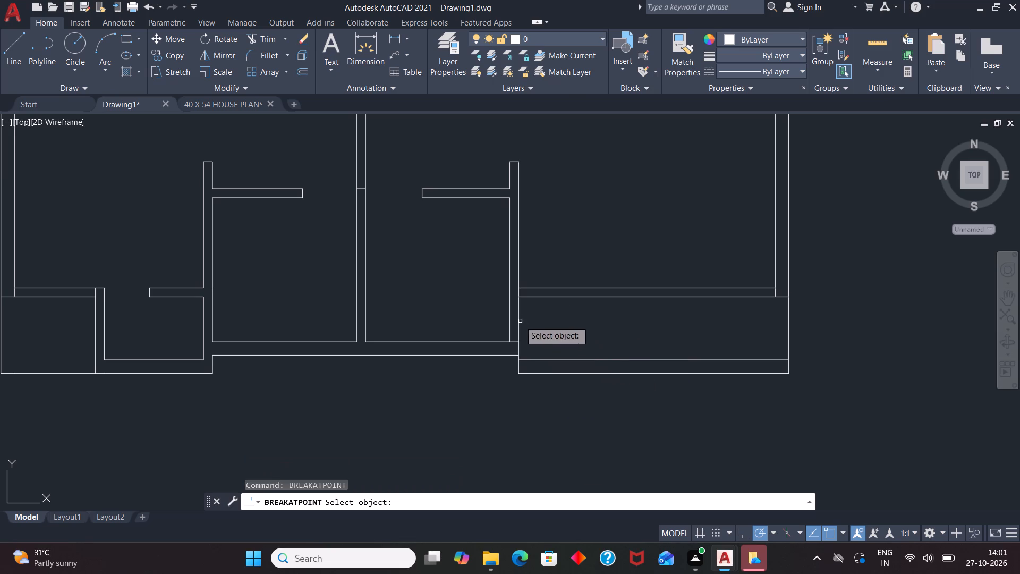
left_click(520, 309)
left_click(522, 295)
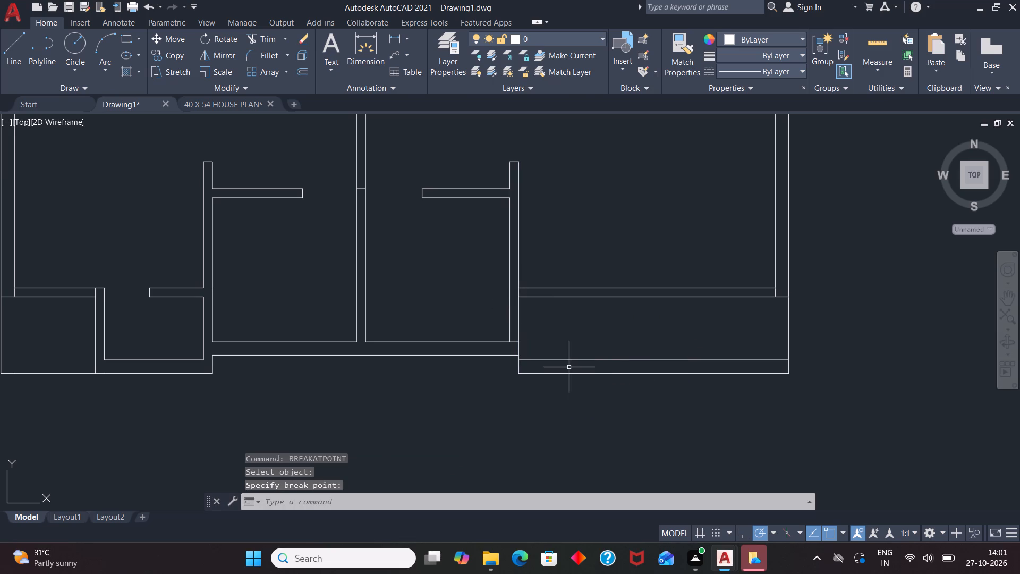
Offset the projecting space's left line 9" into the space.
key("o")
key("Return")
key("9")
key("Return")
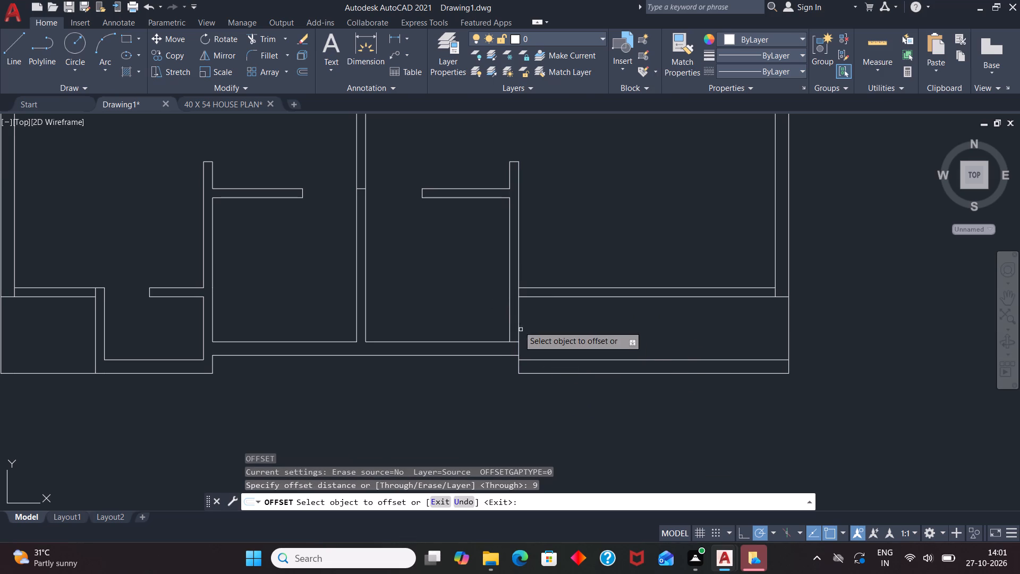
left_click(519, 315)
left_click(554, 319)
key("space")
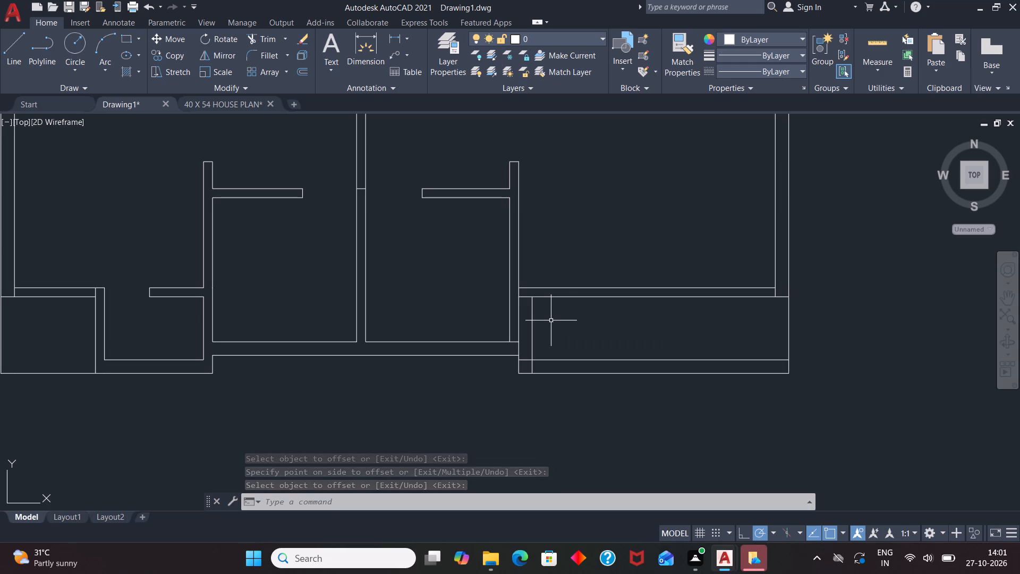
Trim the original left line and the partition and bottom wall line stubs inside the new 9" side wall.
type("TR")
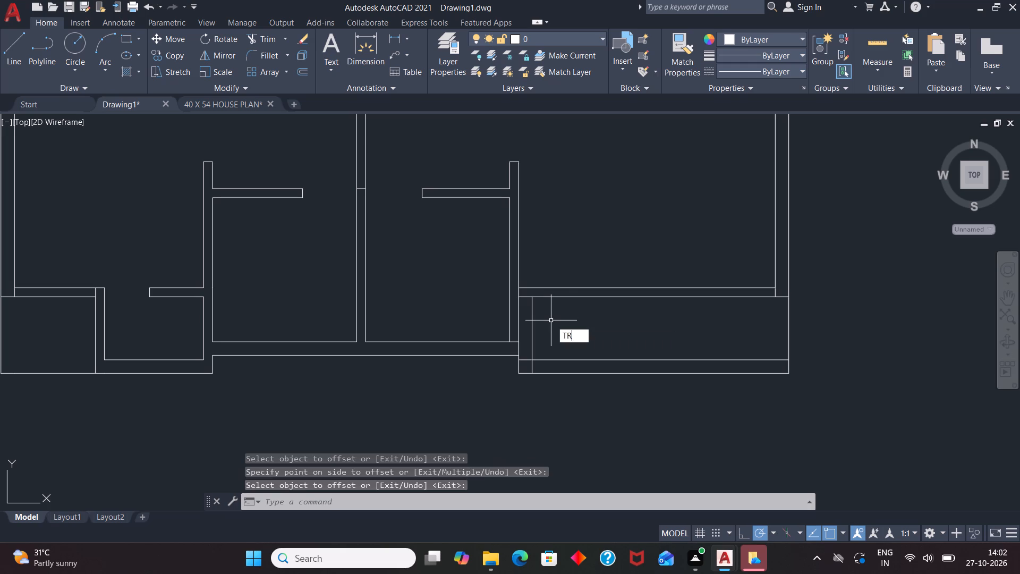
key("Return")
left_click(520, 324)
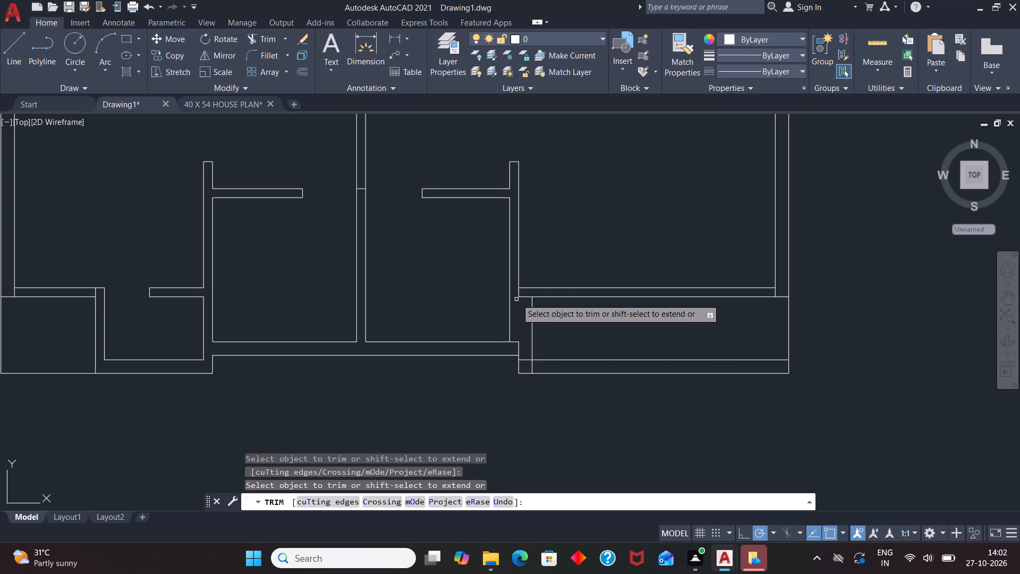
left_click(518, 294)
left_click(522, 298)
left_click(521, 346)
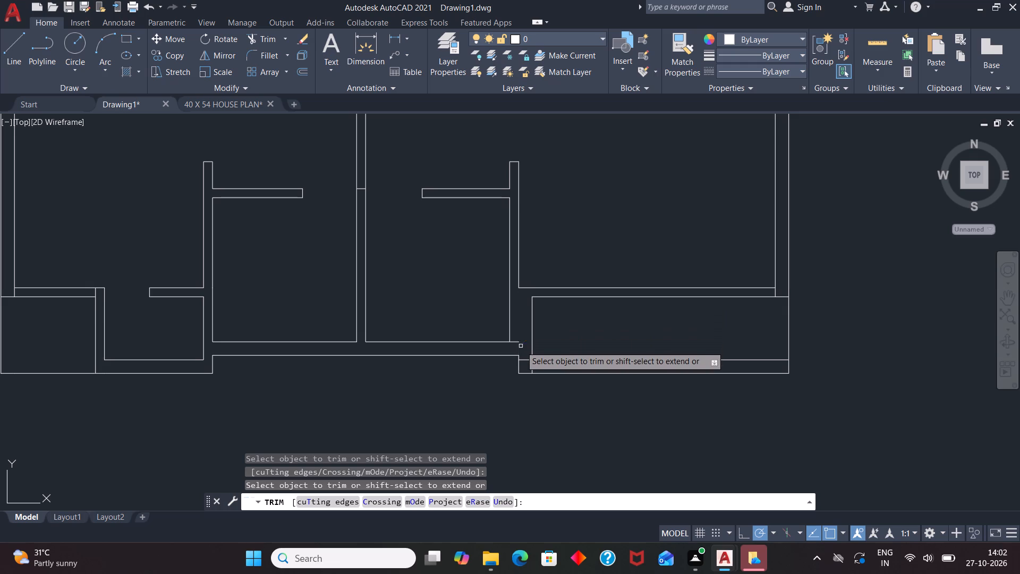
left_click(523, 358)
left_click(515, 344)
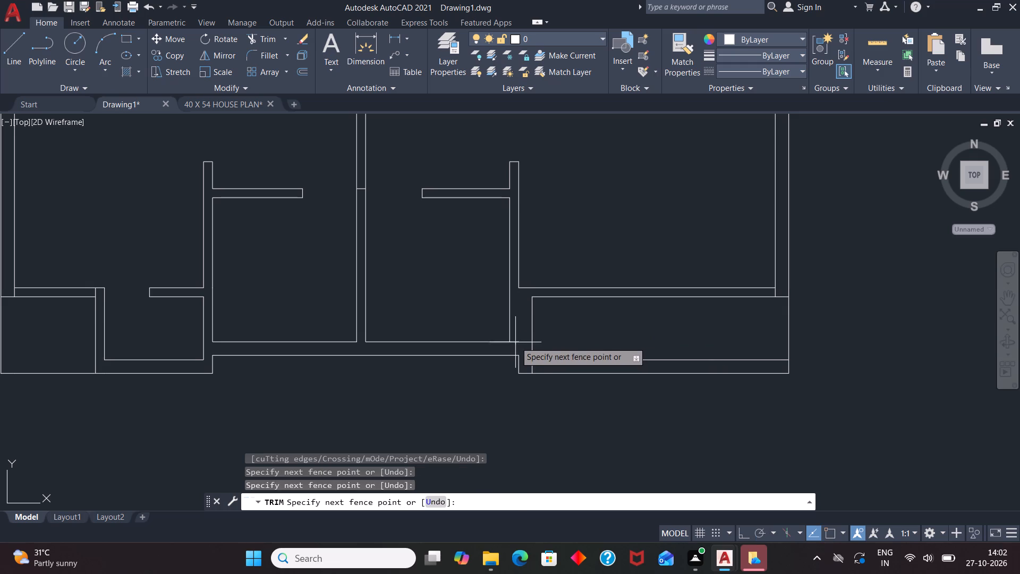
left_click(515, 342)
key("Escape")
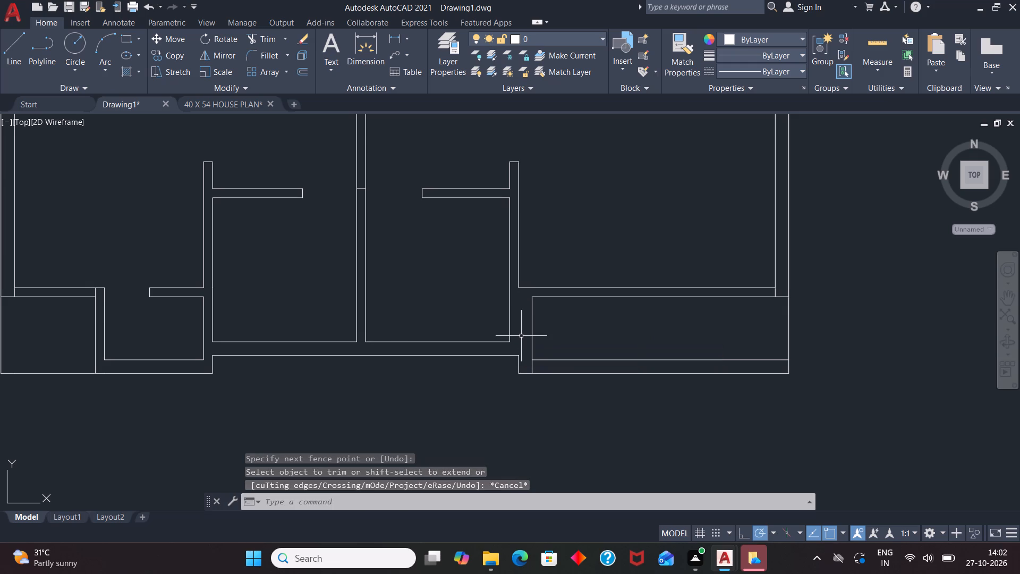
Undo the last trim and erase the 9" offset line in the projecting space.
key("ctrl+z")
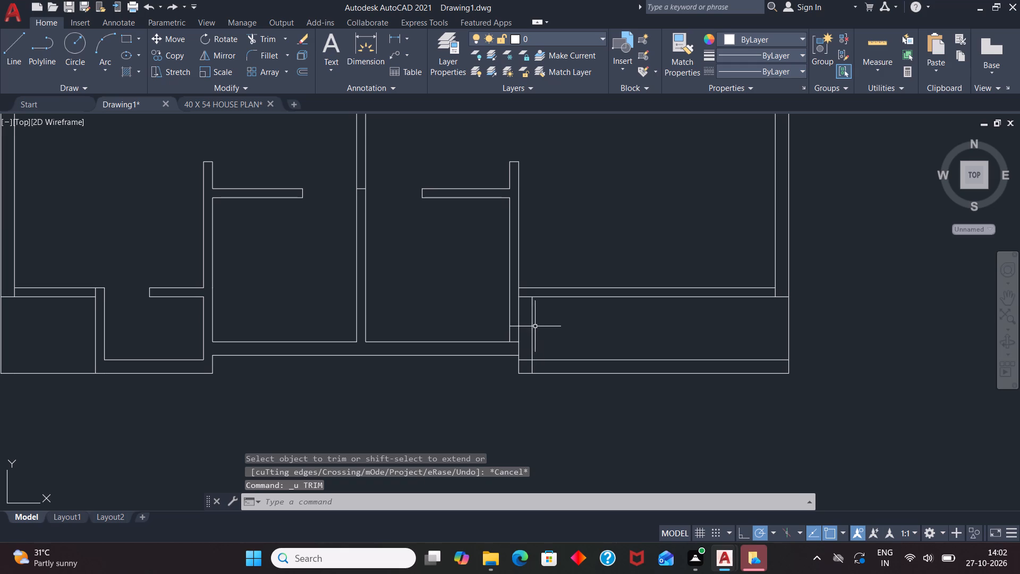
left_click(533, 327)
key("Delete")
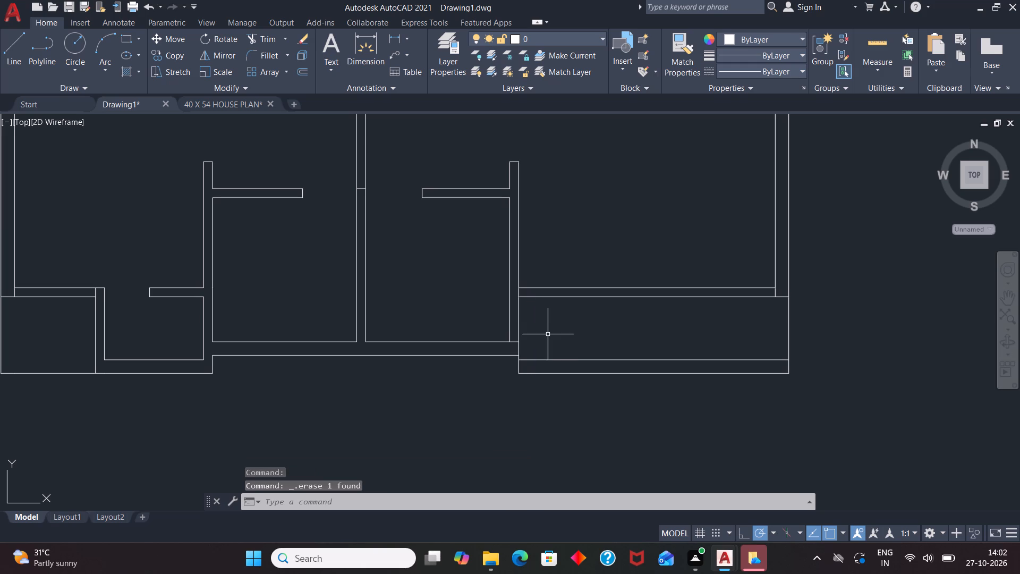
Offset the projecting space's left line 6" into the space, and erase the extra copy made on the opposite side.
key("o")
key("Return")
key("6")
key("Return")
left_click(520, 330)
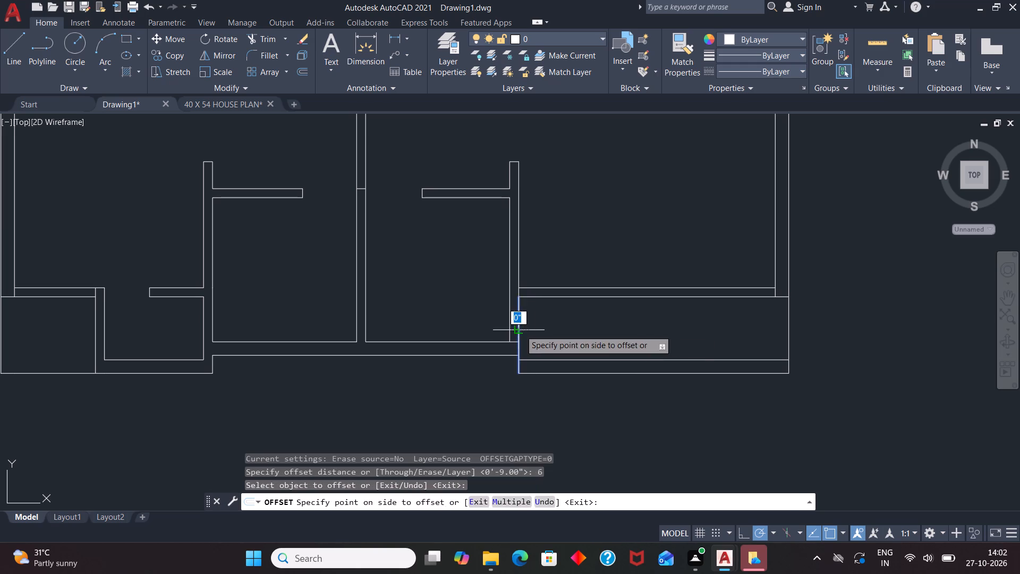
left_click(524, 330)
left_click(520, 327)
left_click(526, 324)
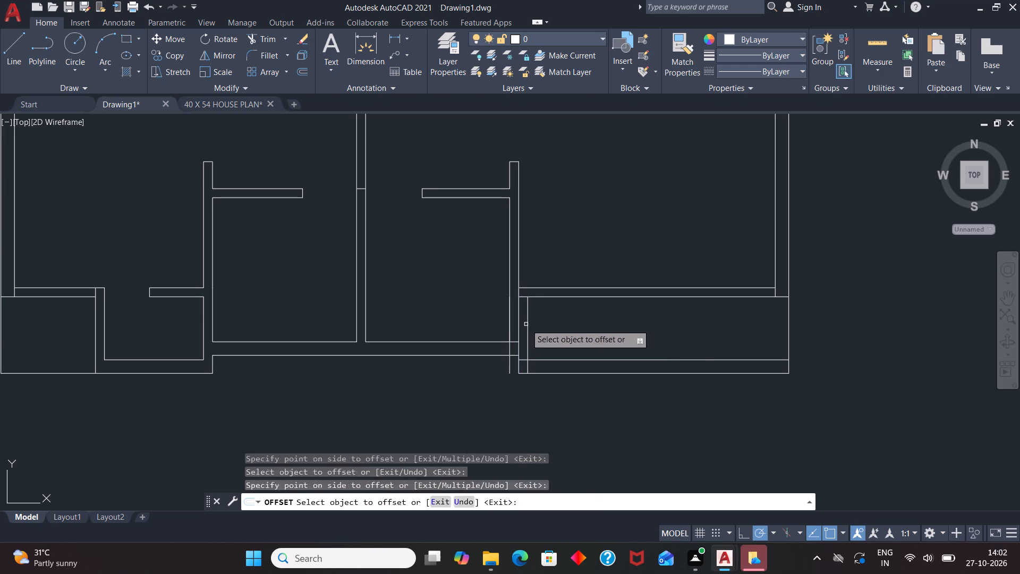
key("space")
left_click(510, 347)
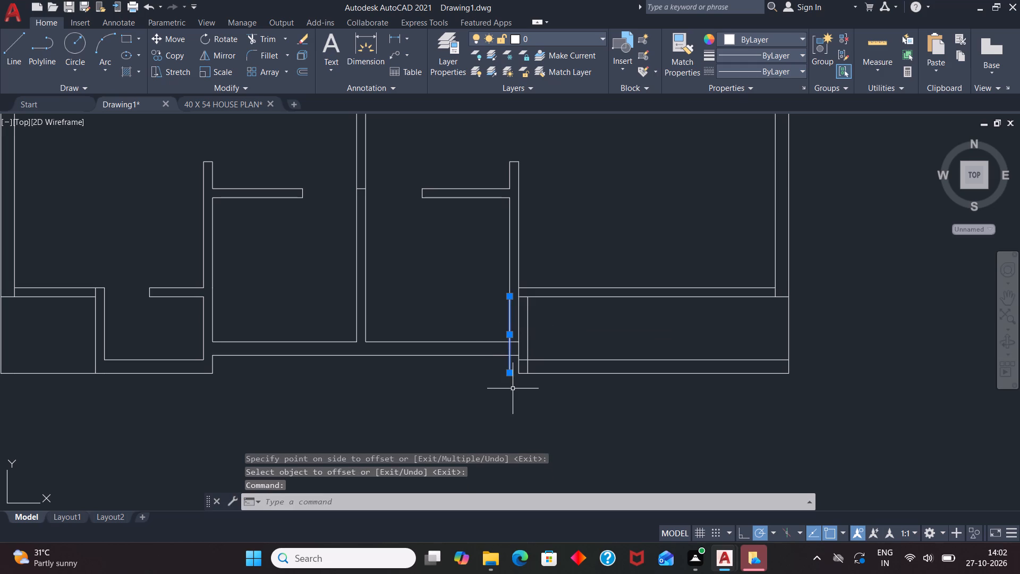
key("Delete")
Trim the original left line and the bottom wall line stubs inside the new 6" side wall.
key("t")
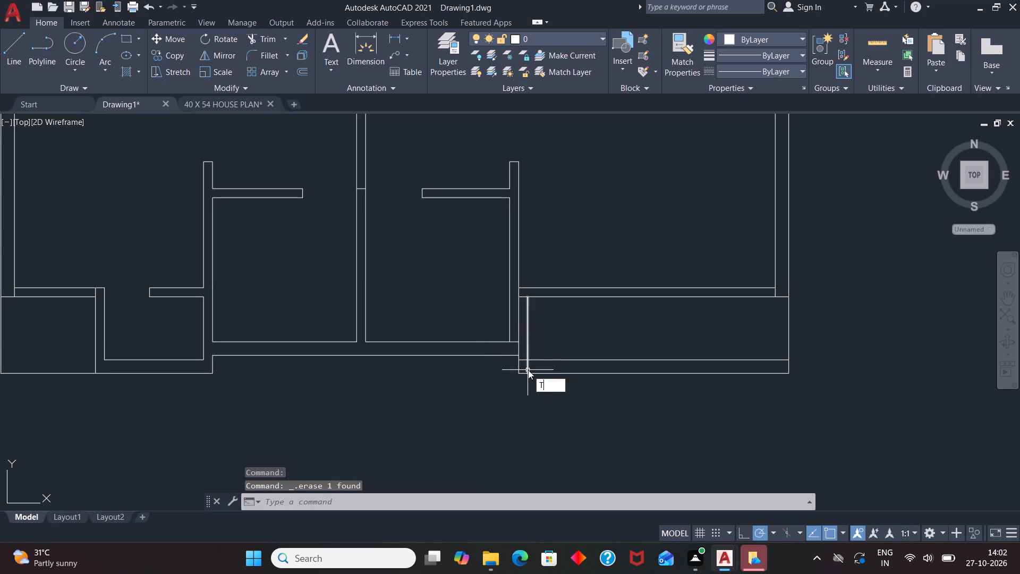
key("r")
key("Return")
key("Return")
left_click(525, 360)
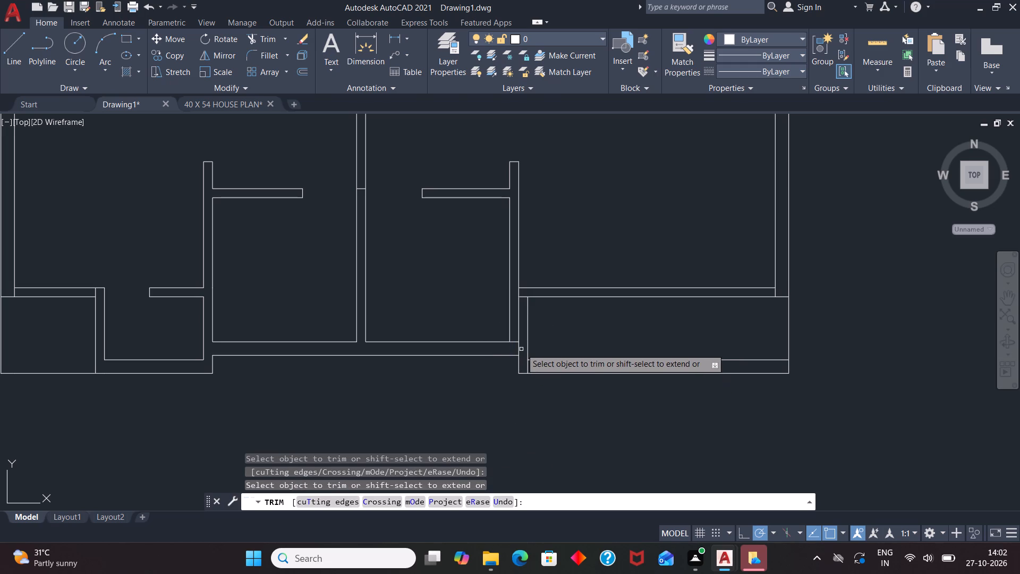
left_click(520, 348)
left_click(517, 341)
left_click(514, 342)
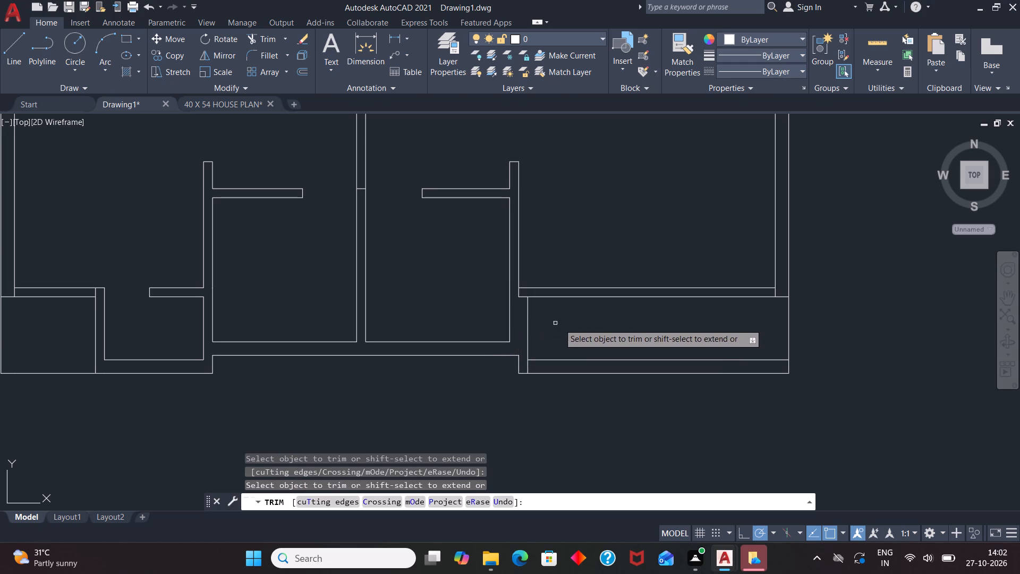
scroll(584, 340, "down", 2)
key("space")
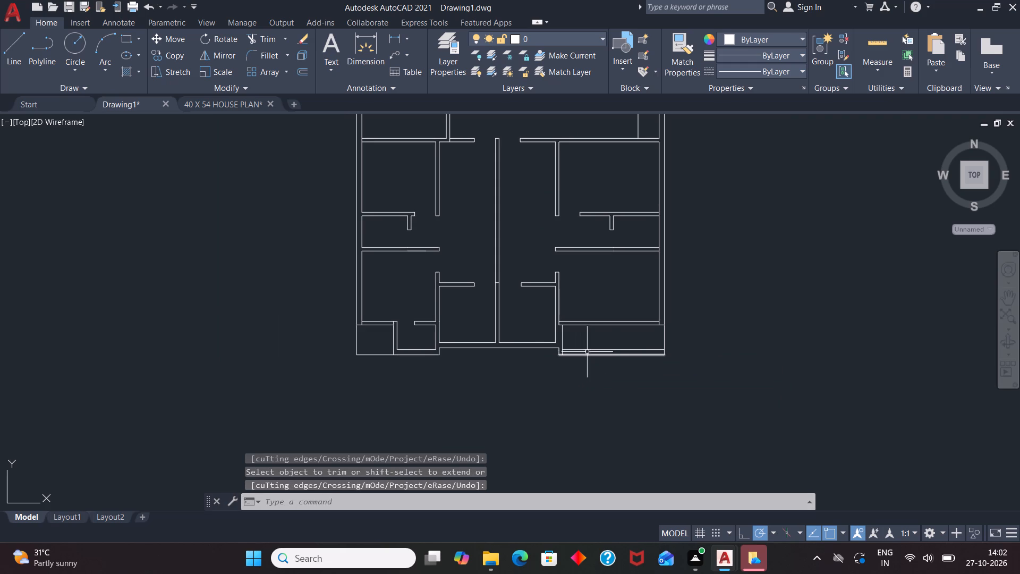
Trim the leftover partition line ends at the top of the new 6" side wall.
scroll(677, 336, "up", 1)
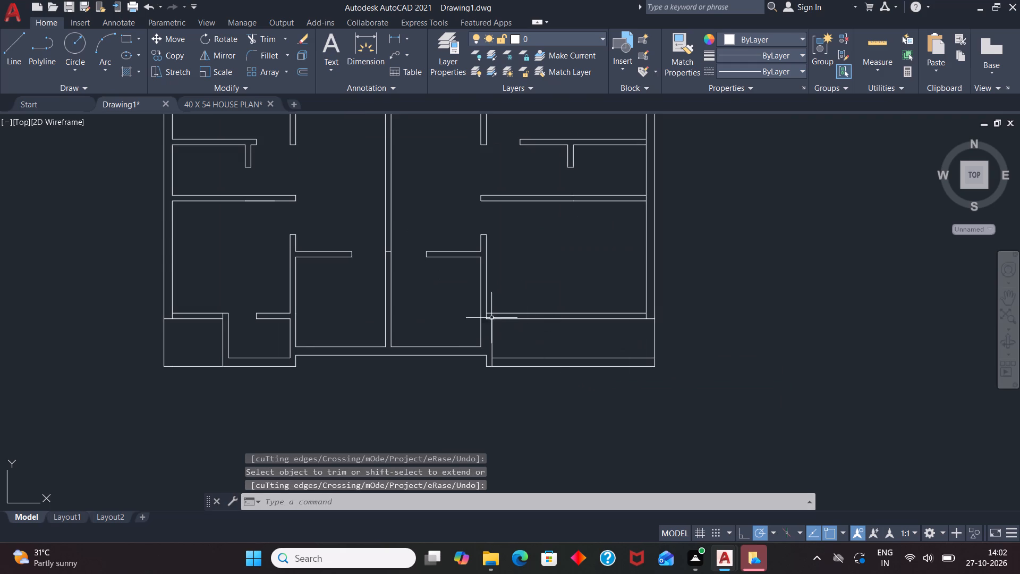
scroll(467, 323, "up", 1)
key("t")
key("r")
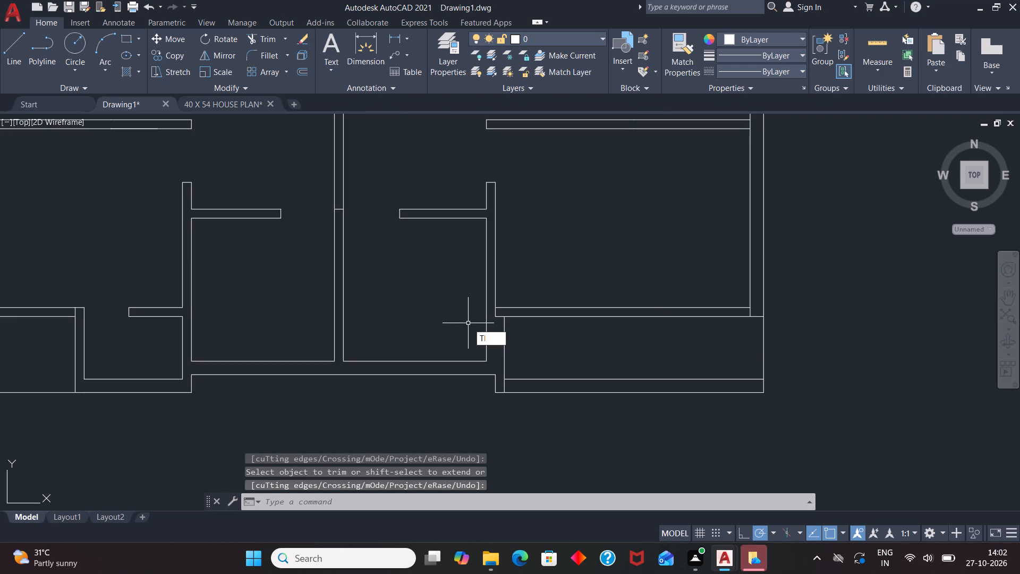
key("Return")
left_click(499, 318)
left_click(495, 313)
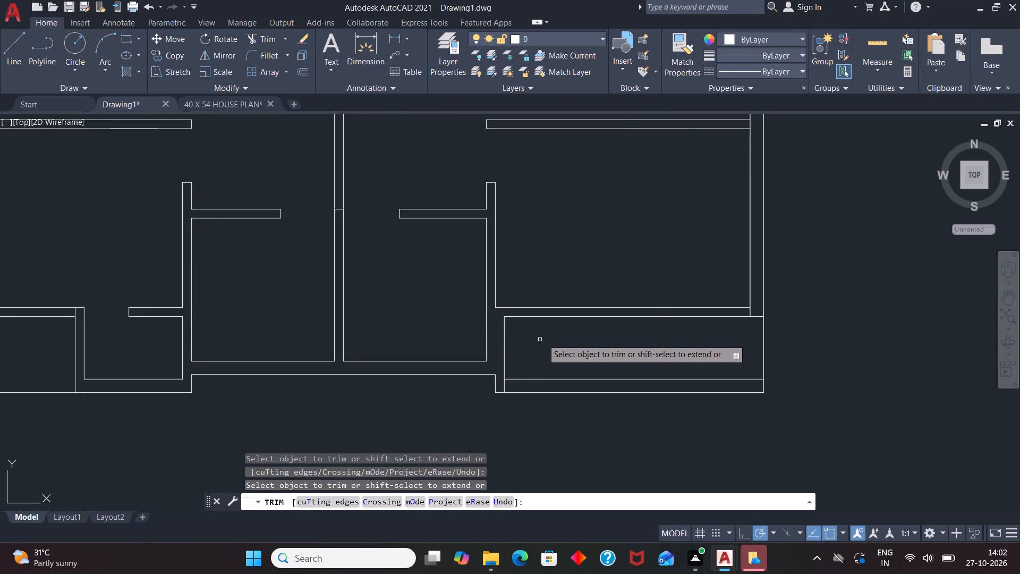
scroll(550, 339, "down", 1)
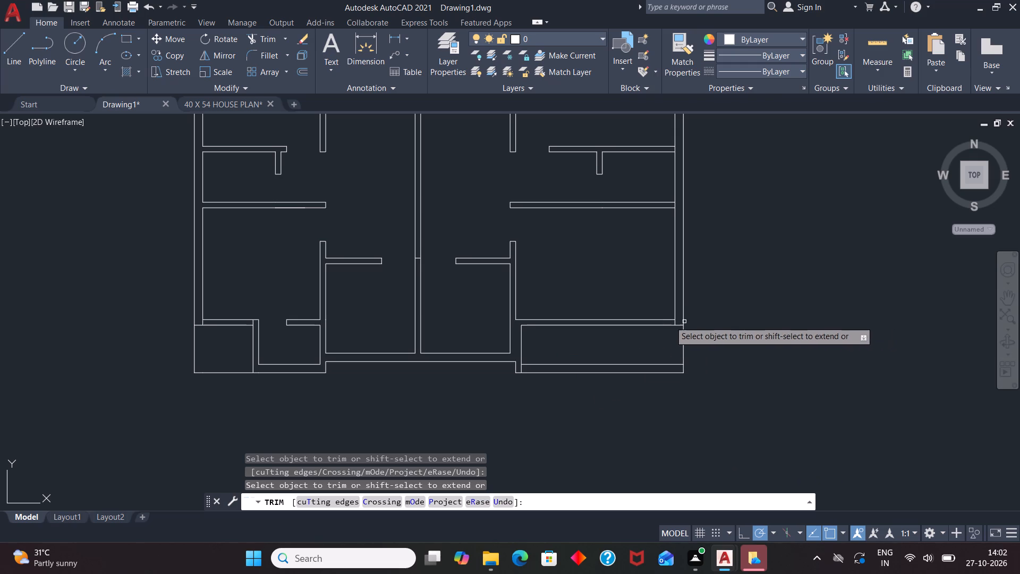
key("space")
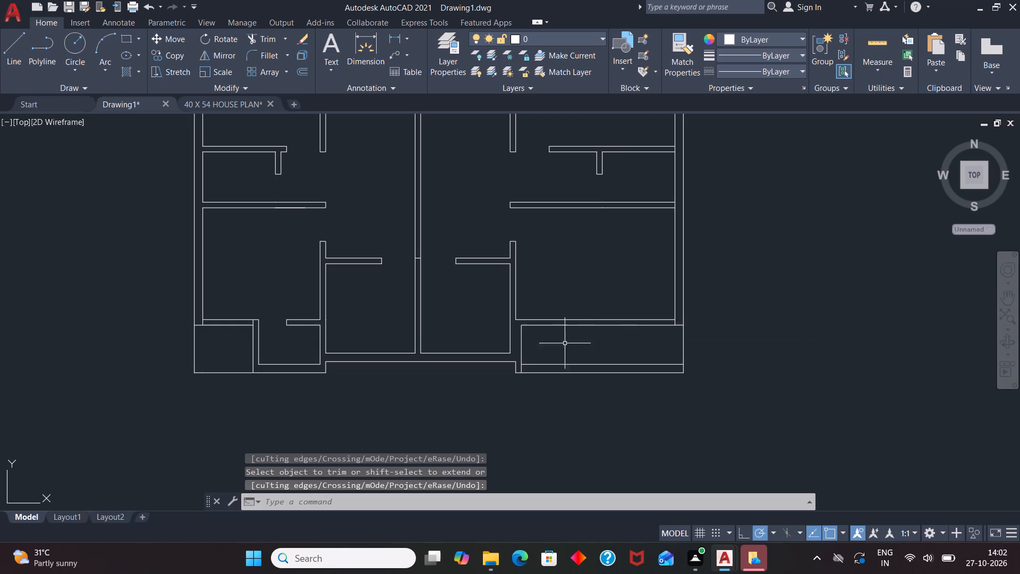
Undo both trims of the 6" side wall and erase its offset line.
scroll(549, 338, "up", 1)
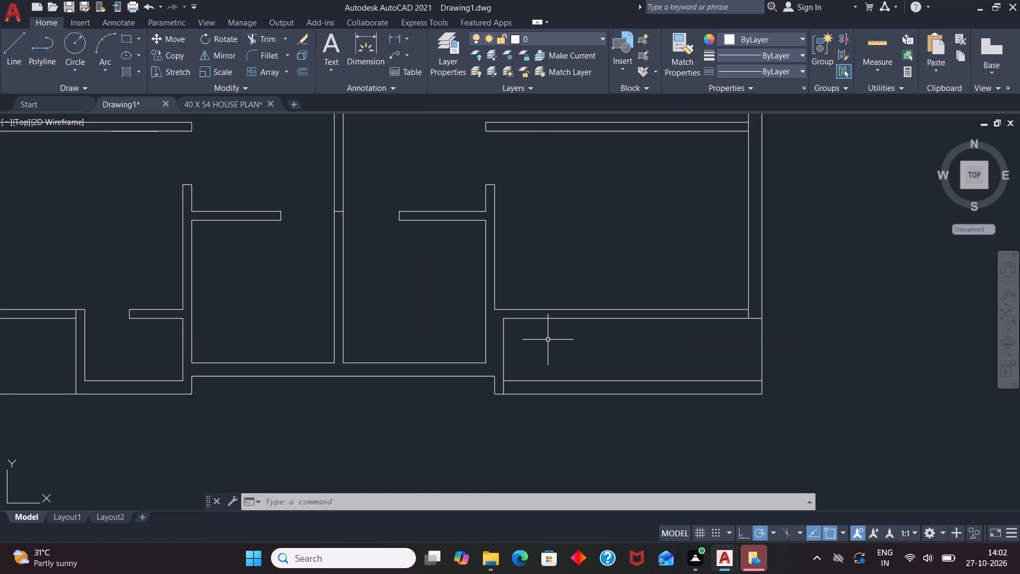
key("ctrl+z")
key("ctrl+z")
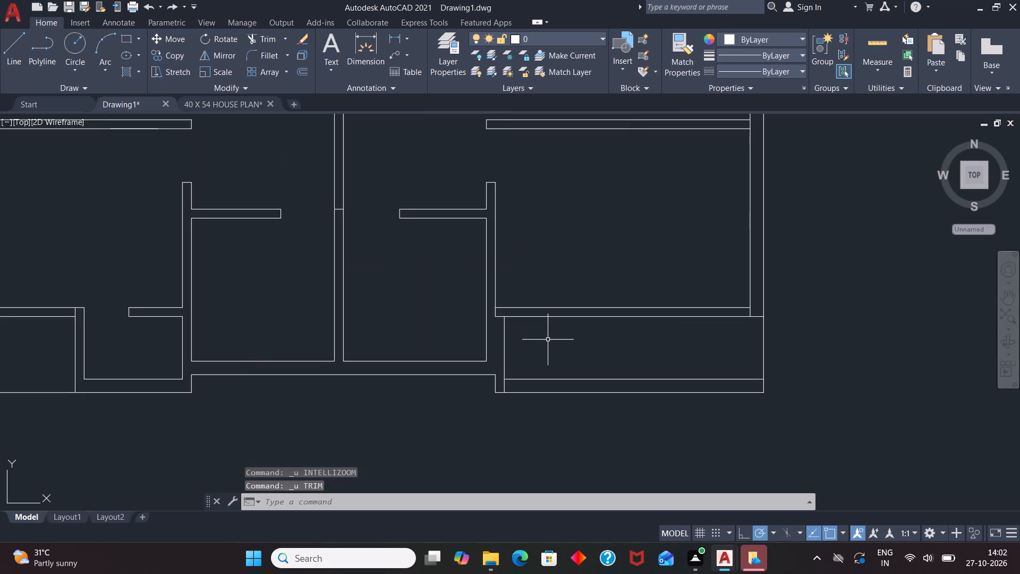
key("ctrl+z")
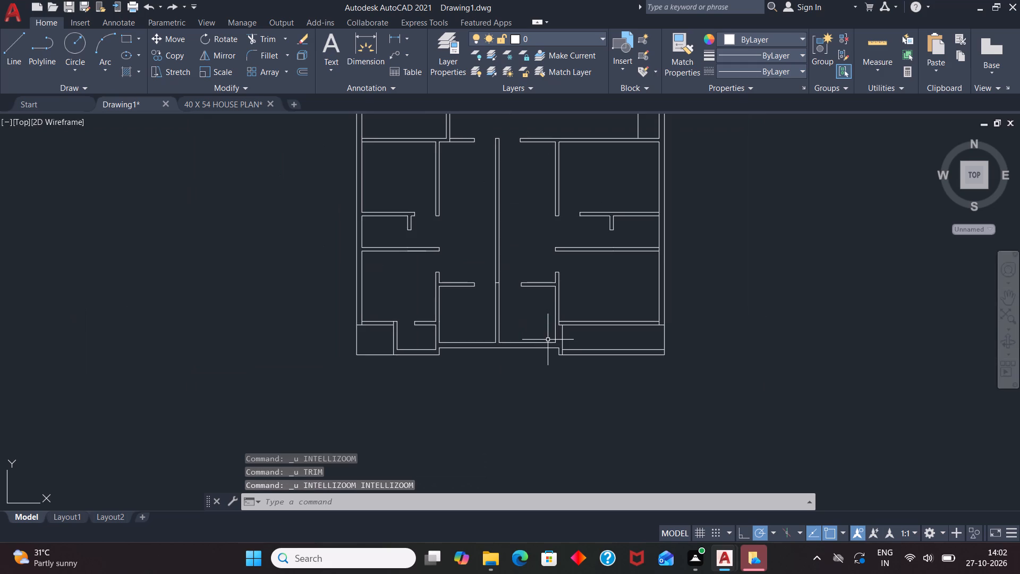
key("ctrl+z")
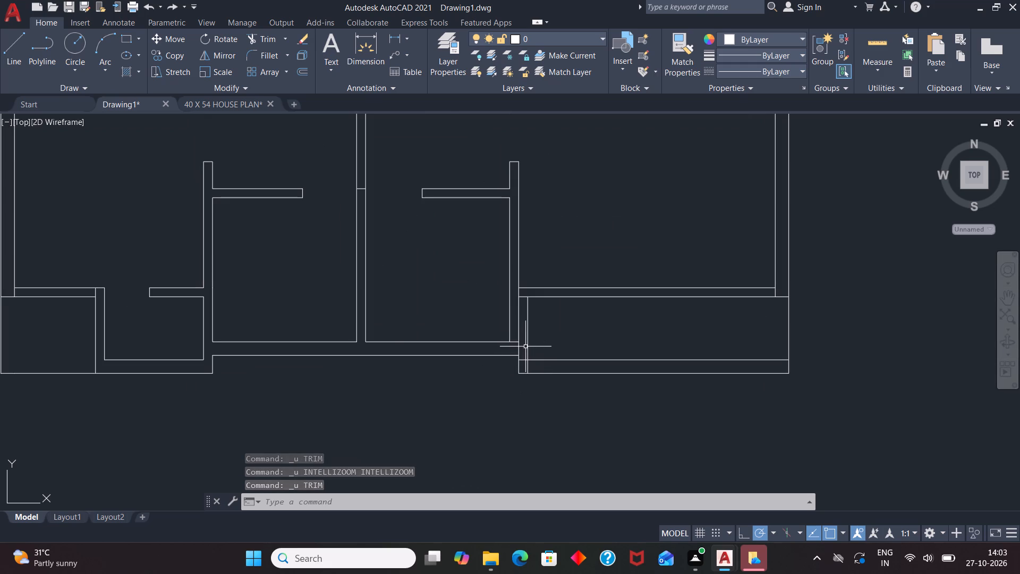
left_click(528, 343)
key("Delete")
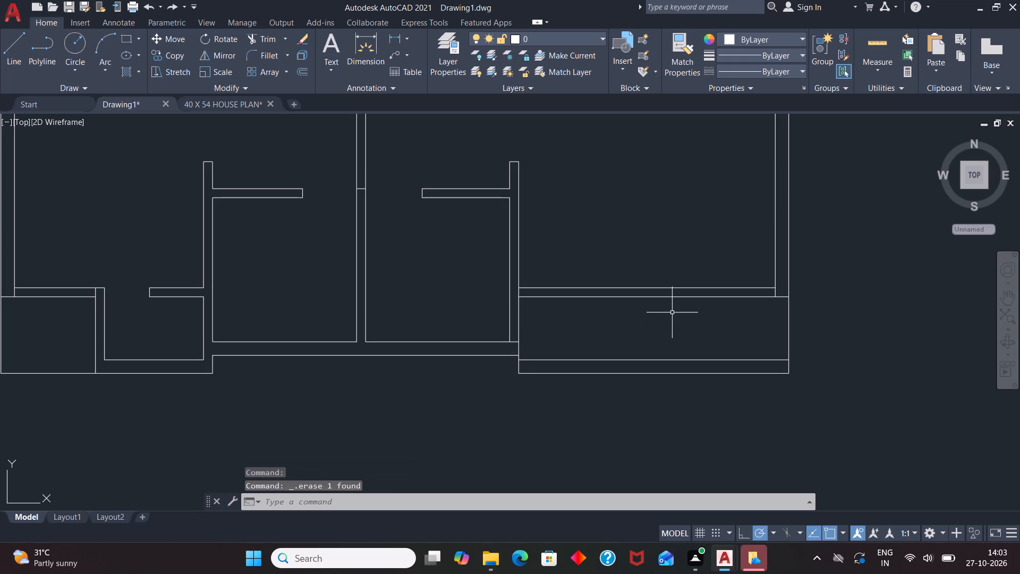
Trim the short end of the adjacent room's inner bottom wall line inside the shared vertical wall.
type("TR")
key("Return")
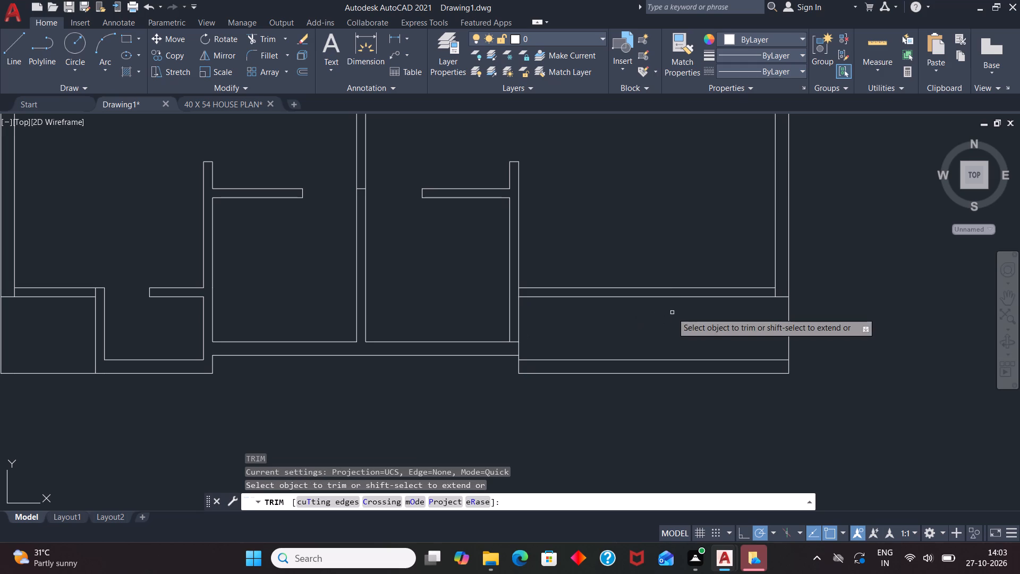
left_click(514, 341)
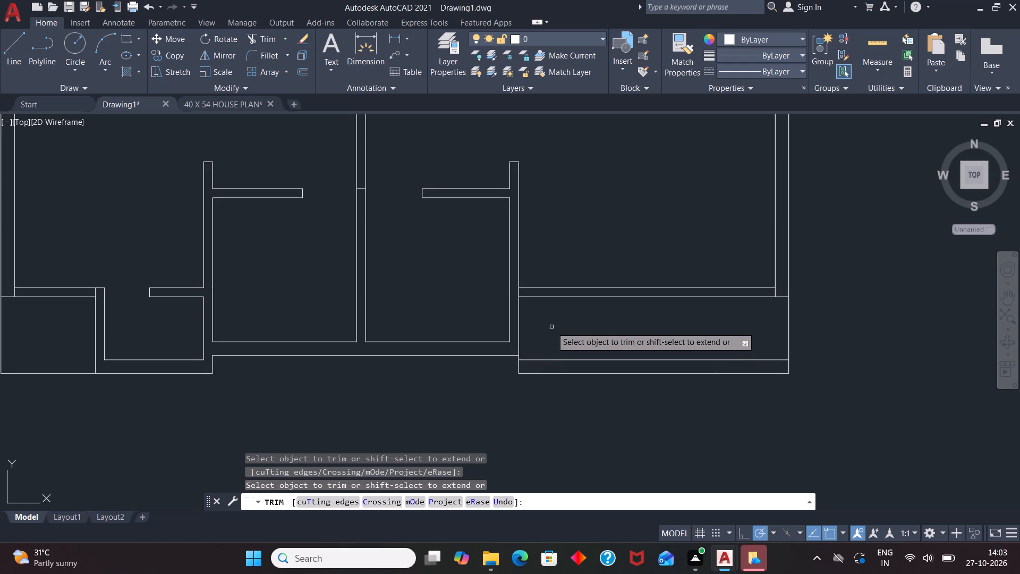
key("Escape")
Extend the adjacent room's inner bottom wall line across the projecting space to the exterior wall's outer line.
type("EX")
key("Return")
left_click(498, 342)
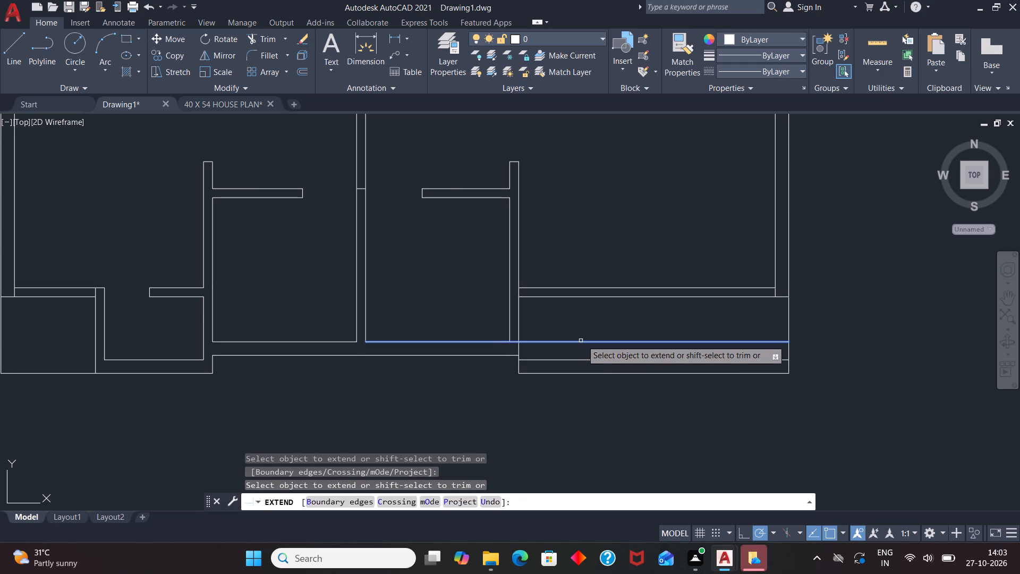
key("space")
type("EX")
key("Return")
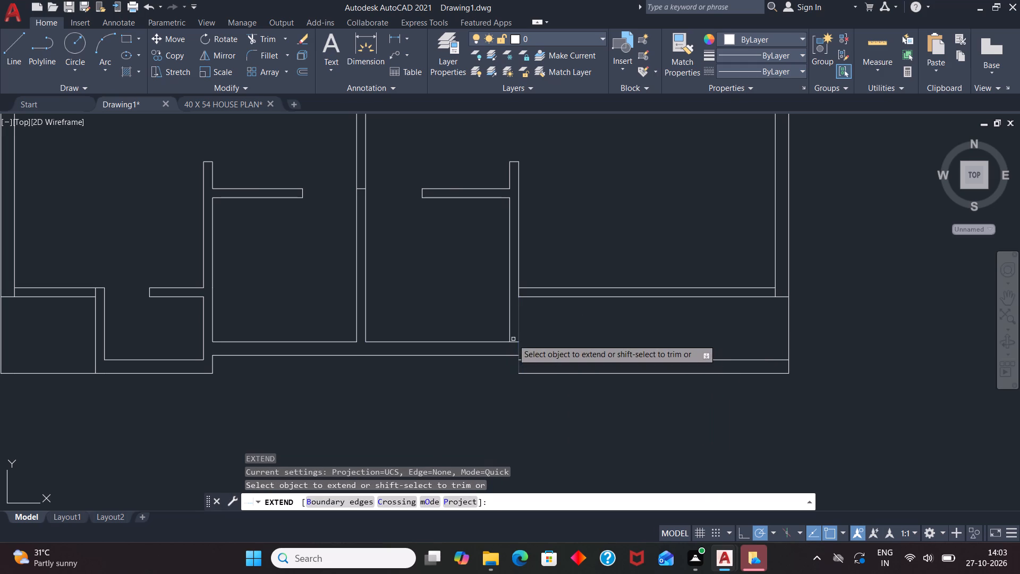
left_click(513, 343)
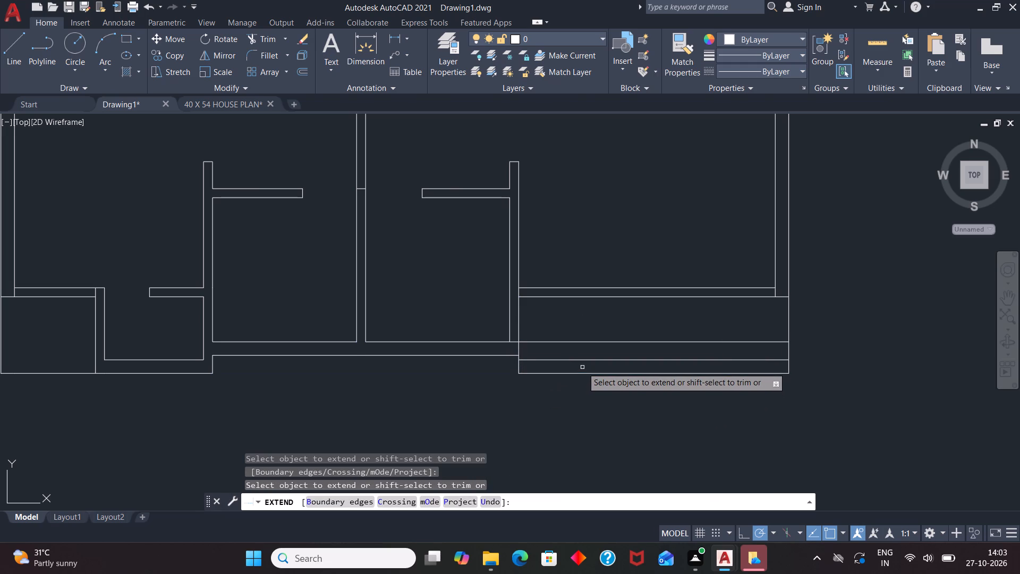
key("Escape")
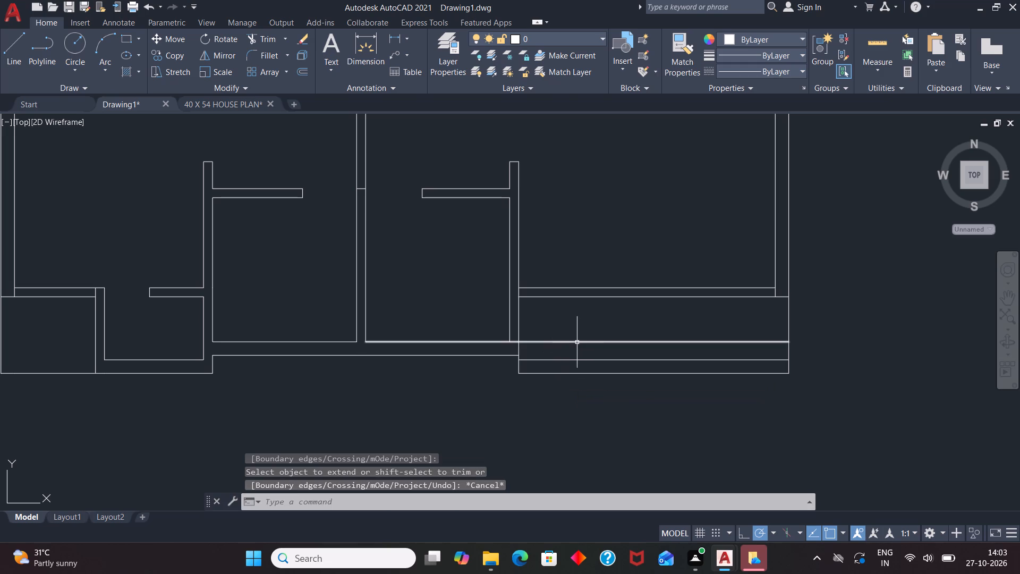
Trim the extended line across the lower-right projecting space, its short end inside the side wall, and the side-wall line at the partition junction.
key("r")
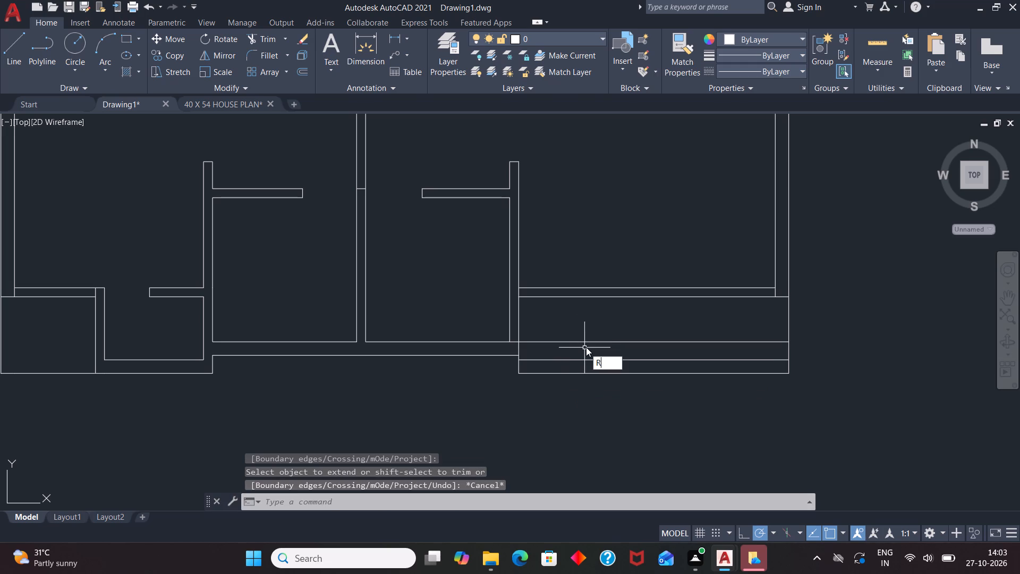
key("BackSpace")
type("TR")
key("Return")
left_click(614, 340)
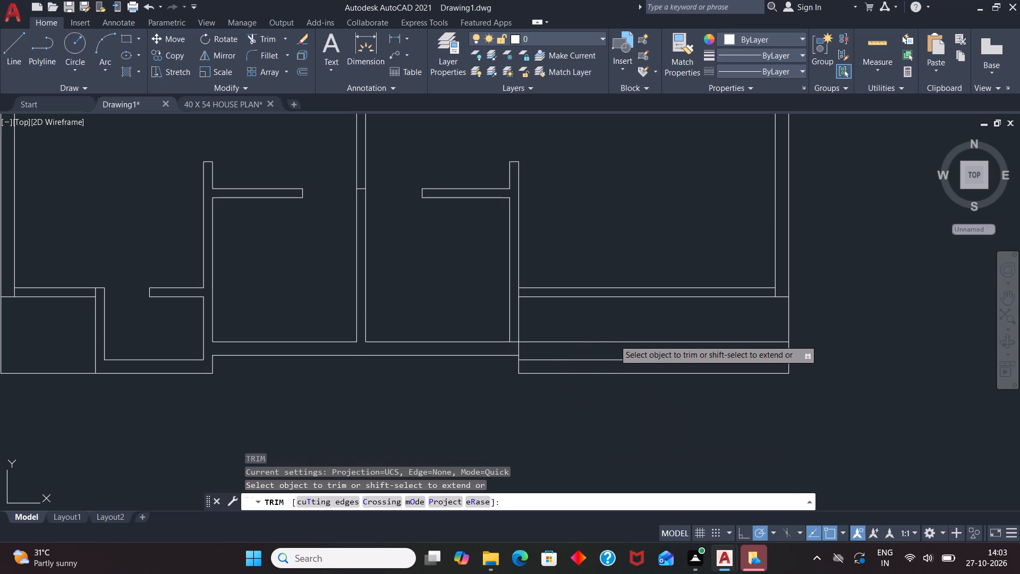
left_click(610, 351)
left_click(513, 340)
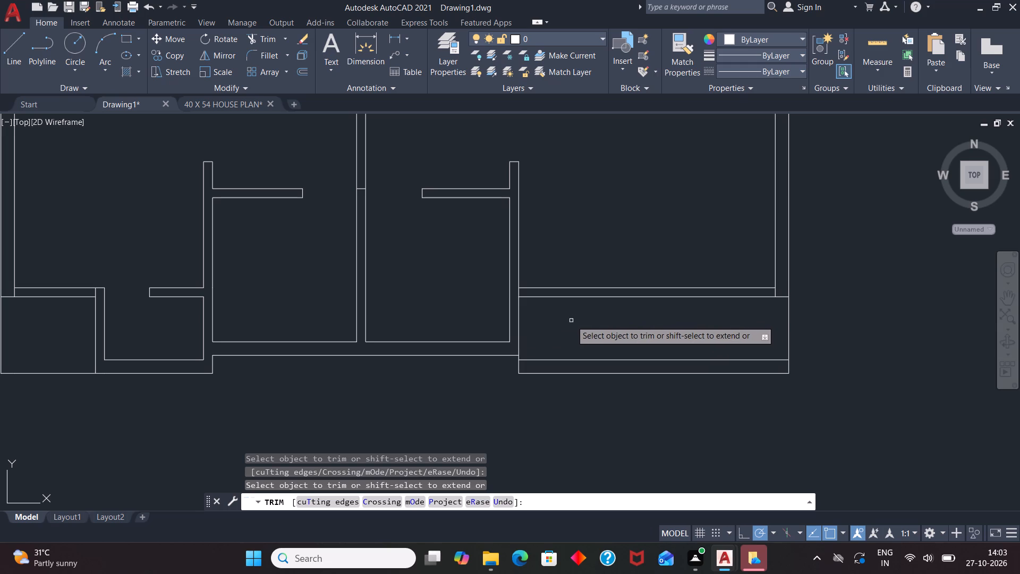
left_click(519, 293)
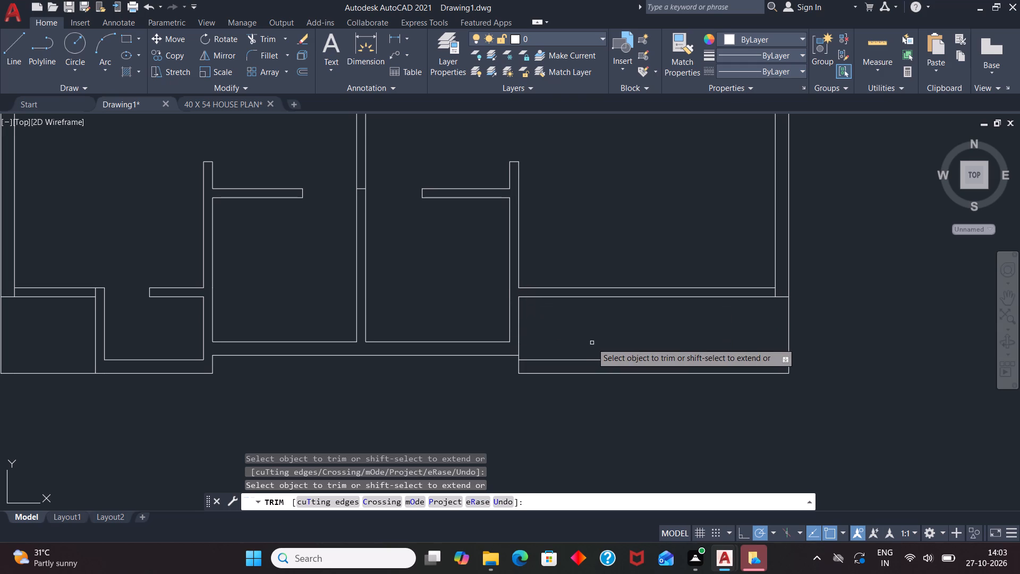
key("Escape")
Draw a vertical line across the projecting space to the inner bottom wall line, starting 5'6" right of its upper-left corner.
scroll(606, 371, "down", 1)
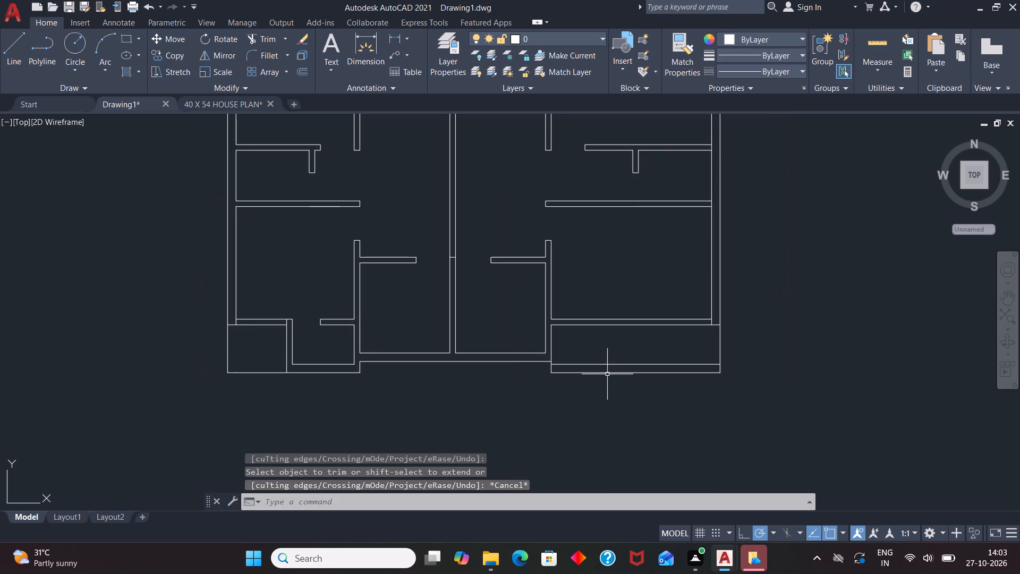
key("l")
key("Return")
type("TK")
key("Return")
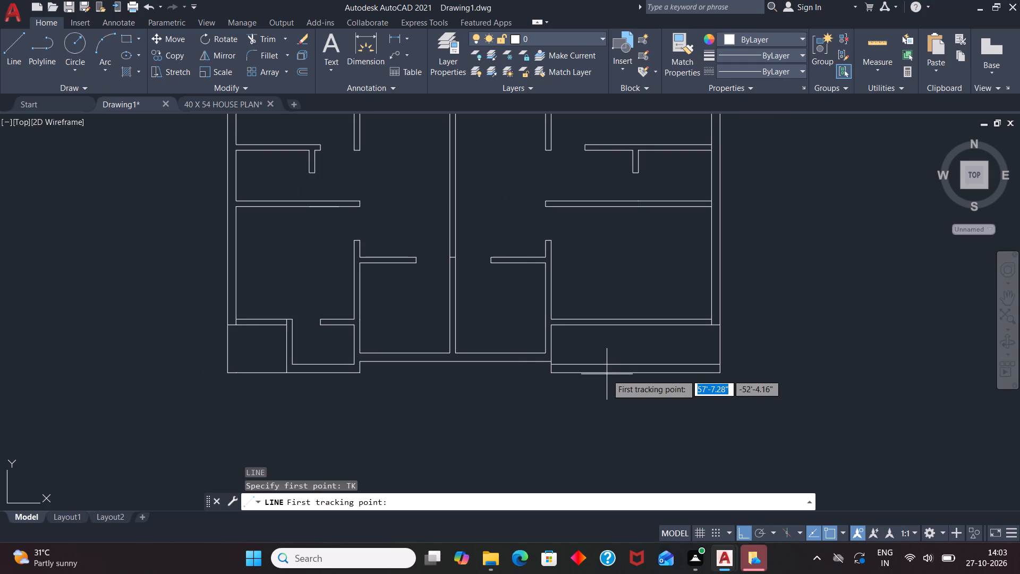
left_click(549, 328)
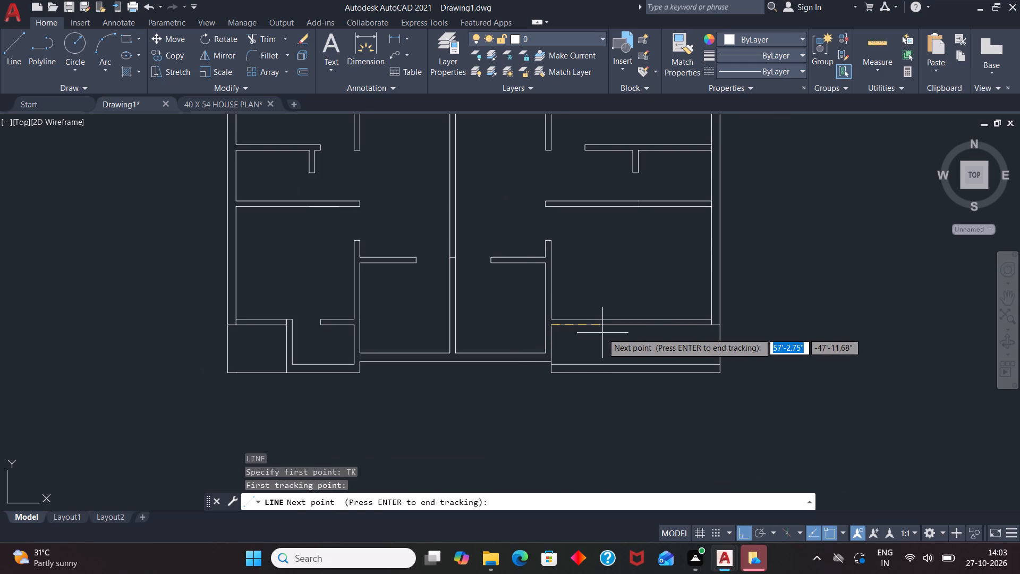
key("5")
type("'6\"")
key("Return")
key("Return")
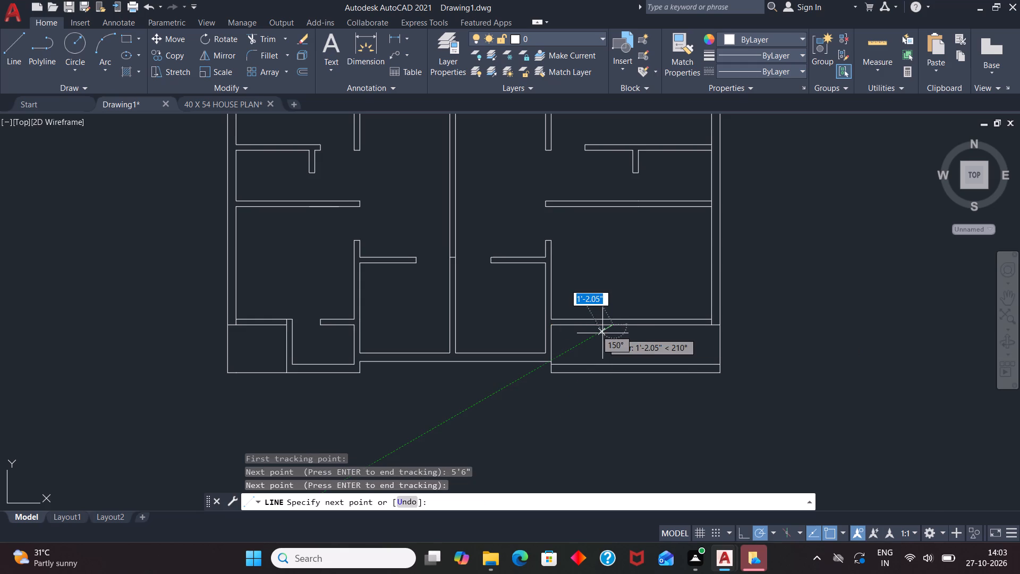
left_click(614, 363)
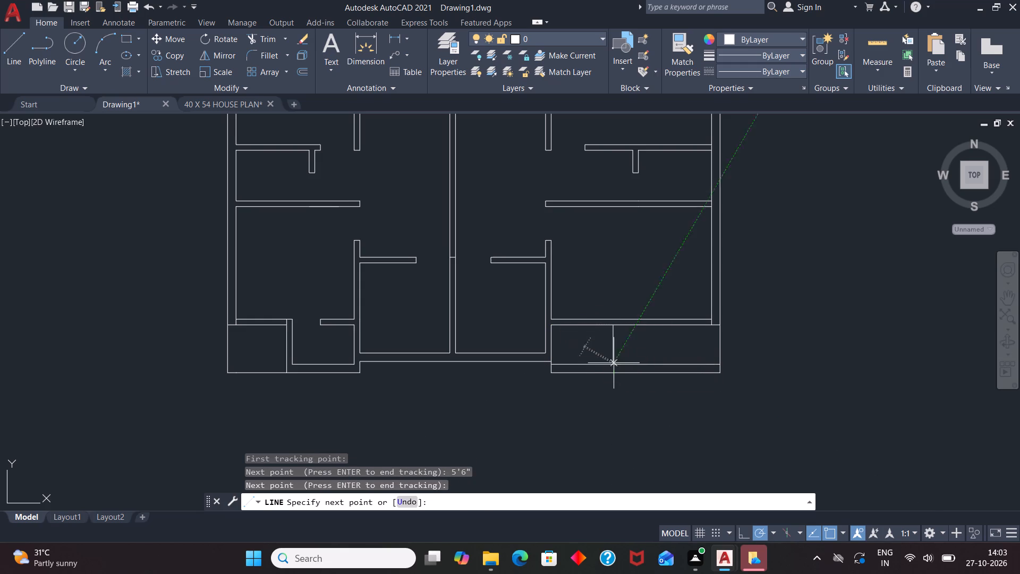
key("space")
Offset the new vertical line 9" toward the right exterior wall.
type("O")
key("Return")
key("9")
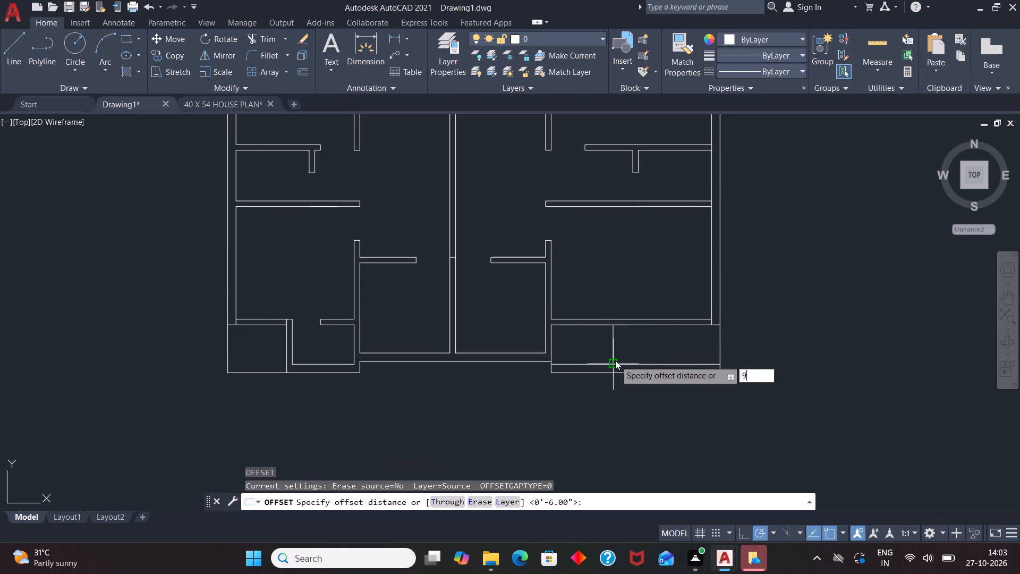
key("Return")
left_click(613, 351)
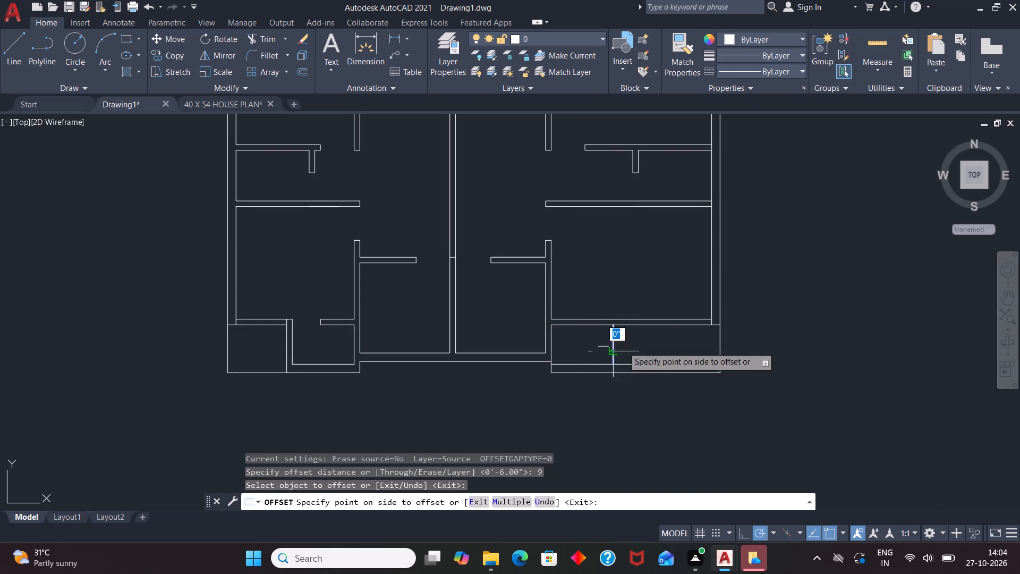
left_click(624, 346)
key("space")
Extend the offset line down to the outer bottom wall line and both vertical lines up to the partition's upper line.
type("EX")
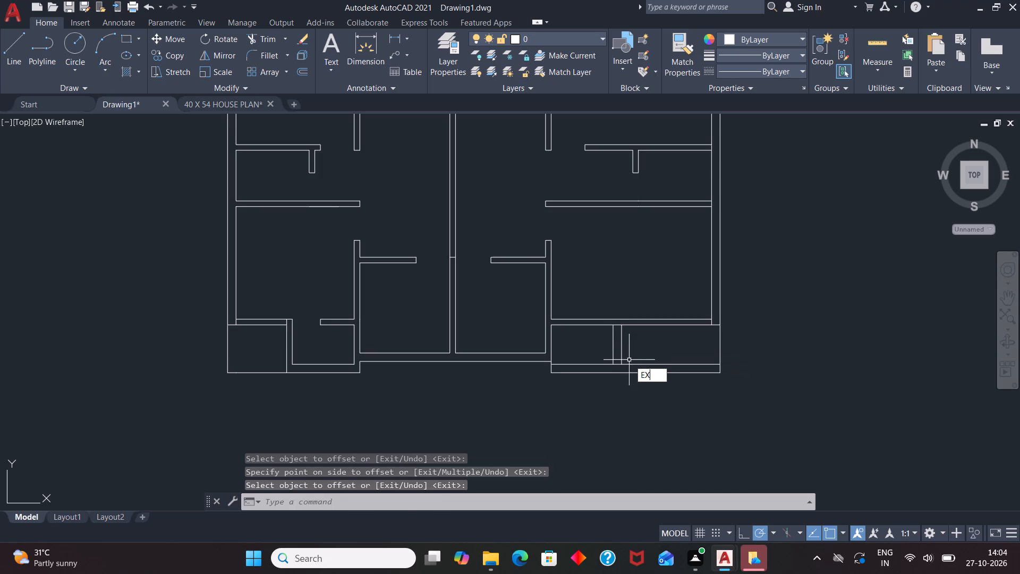
key("Return")
key("Return")
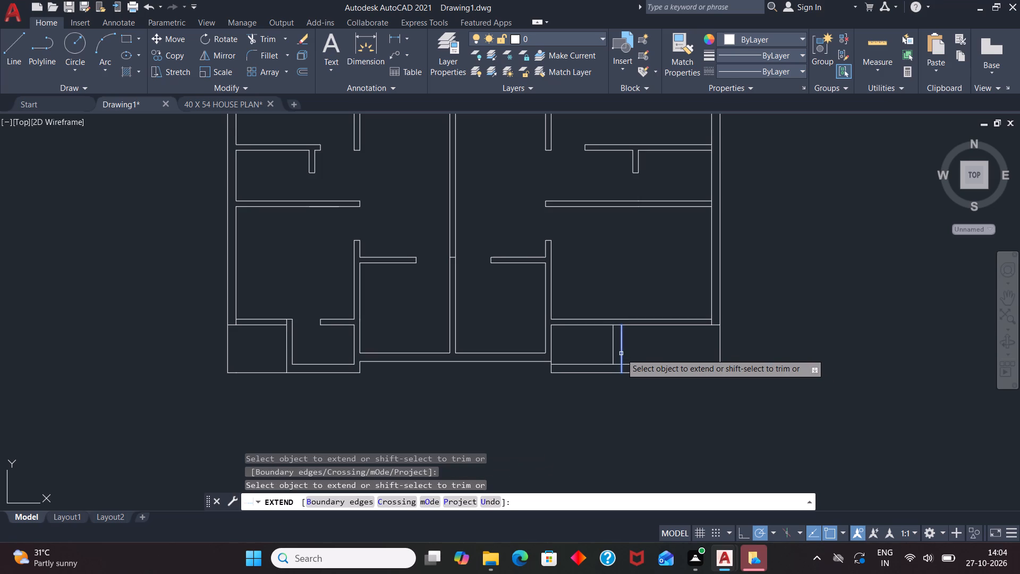
left_click(621, 353)
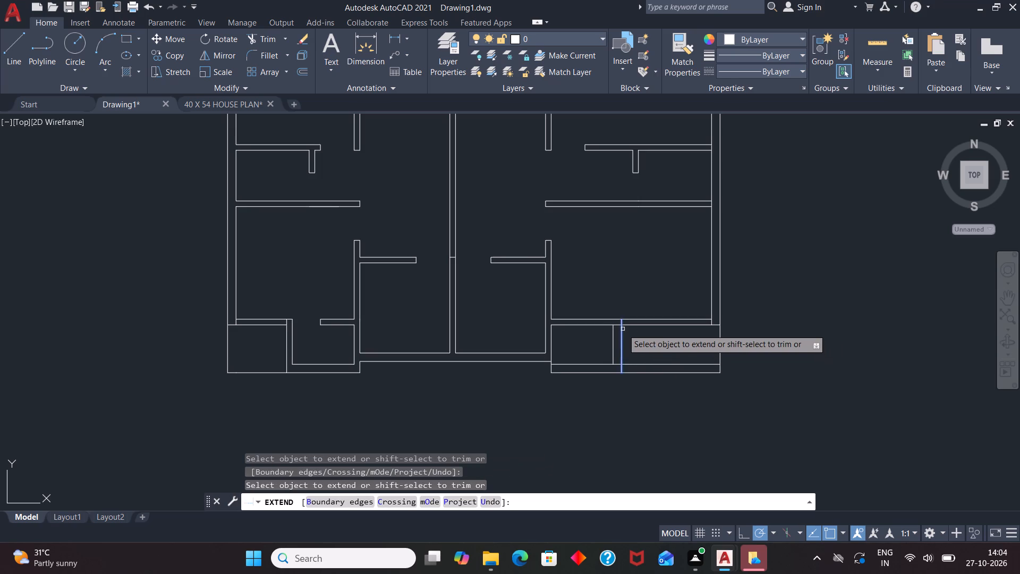
left_click(623, 328)
left_click(615, 334)
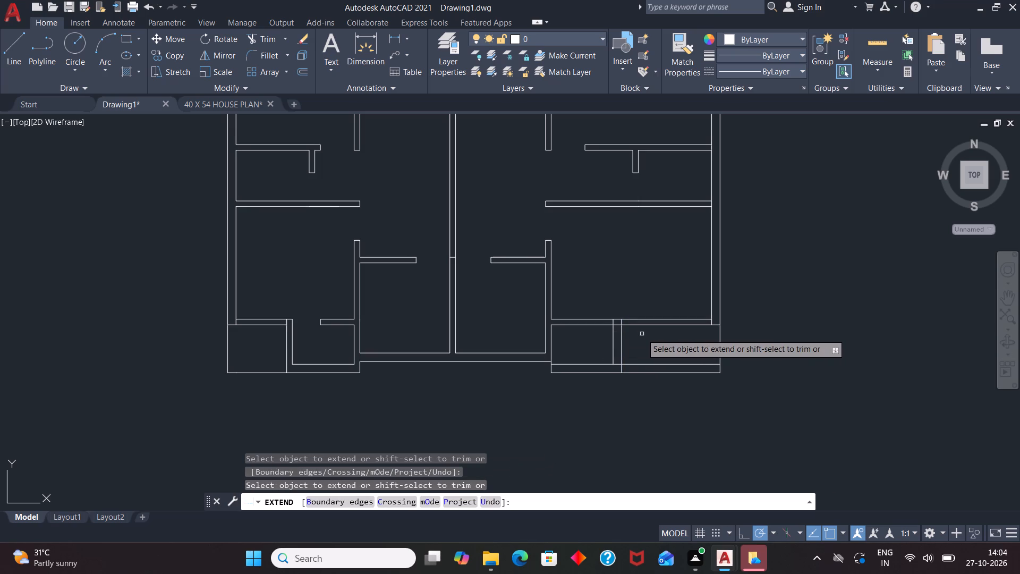
key("space")
Trim the inner bottom wall line and the partition's lower line where they cross the new 9" wall.
type("TR")
key("Return")
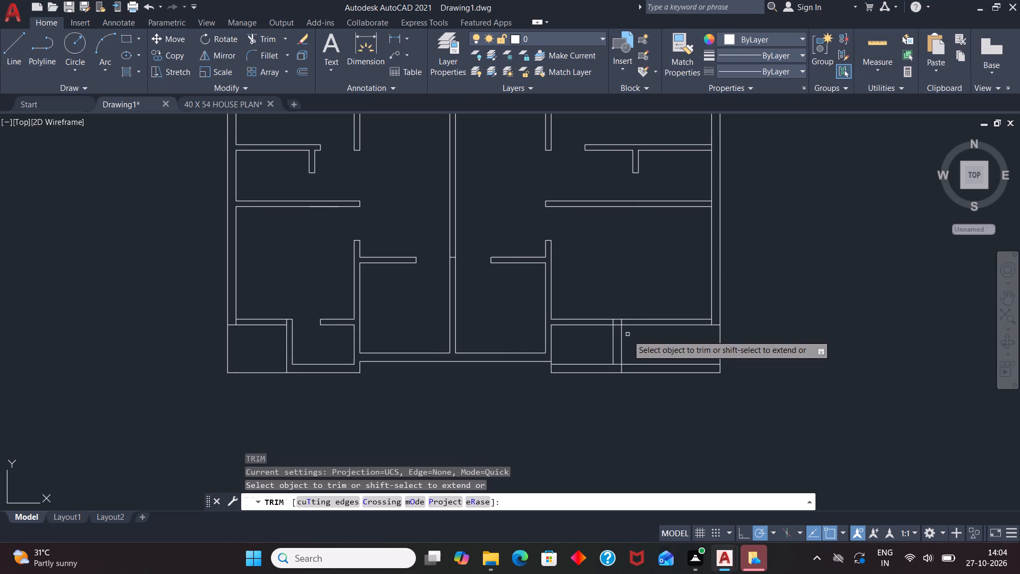
scroll(608, 317, "up", 3)
left_click(629, 351)
scroll(636, 299, "down", 3)
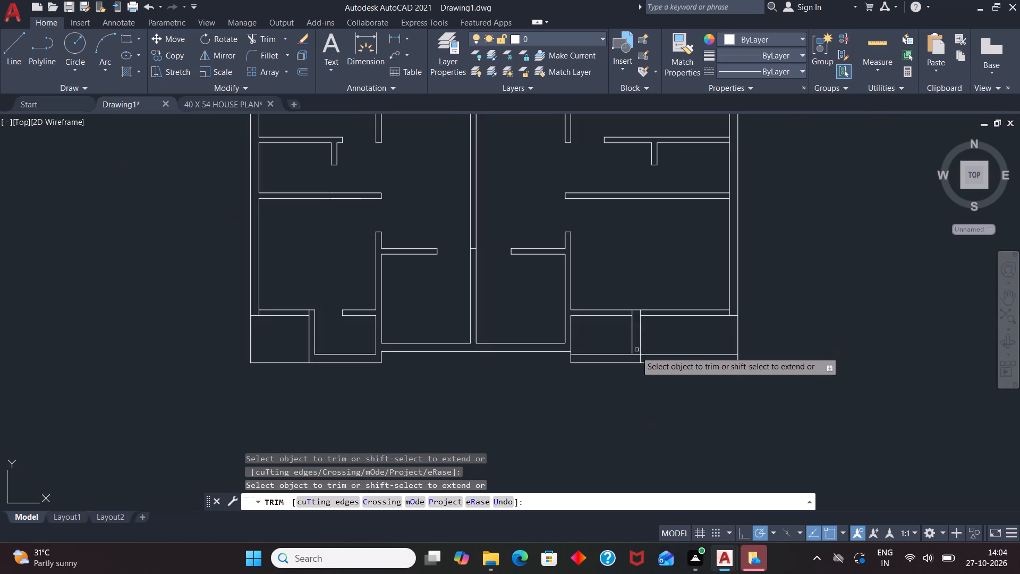
scroll(636, 358, "up", 3)
left_click(630, 348)
scroll(631, 361, "down", 2)
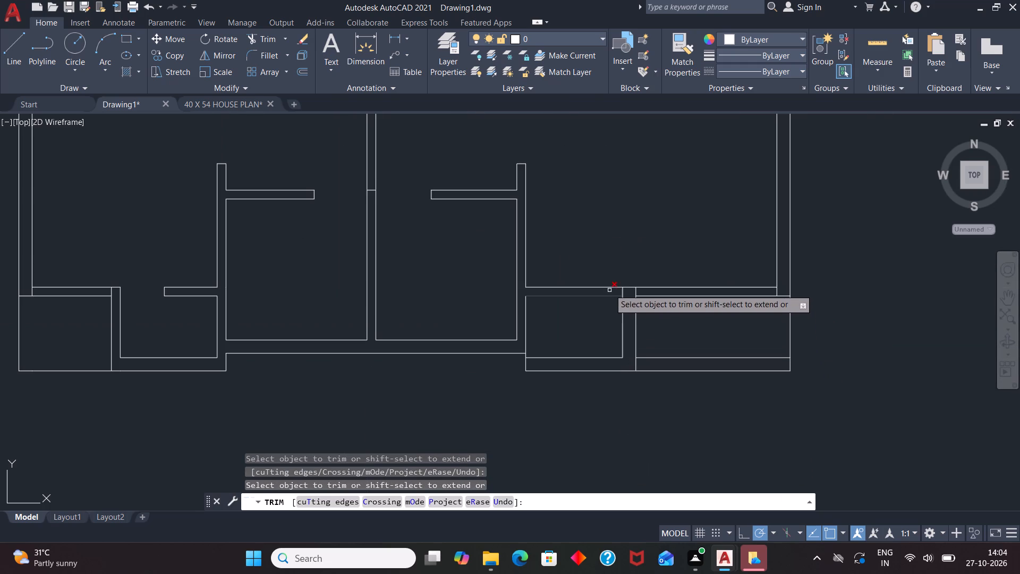
key("space")
Draw a door jamb line across the partition, 2'6" left of the new wall's left face.
type("L")
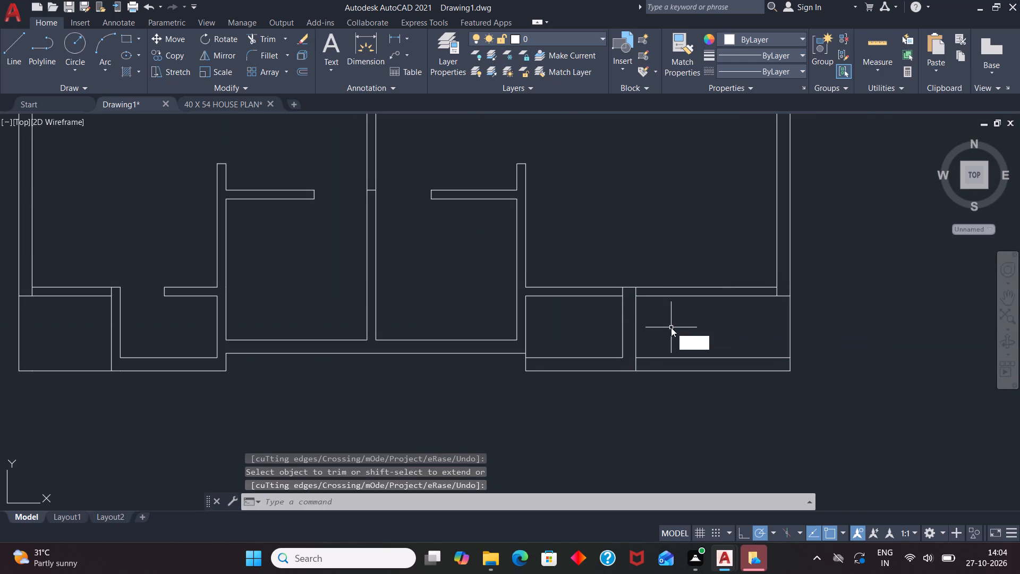
key("Return")
type("TK")
key("Return")
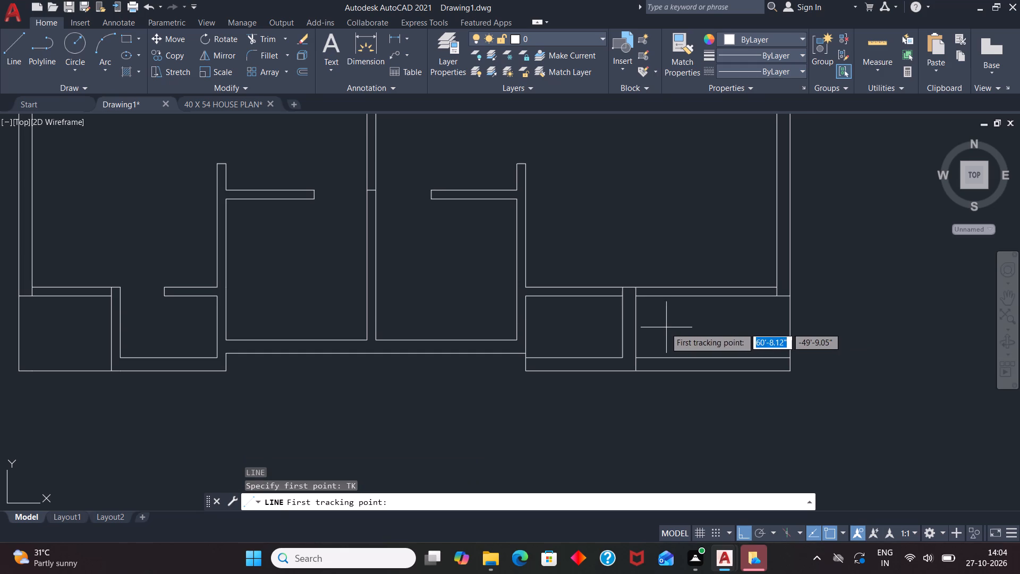
left_click(624, 293)
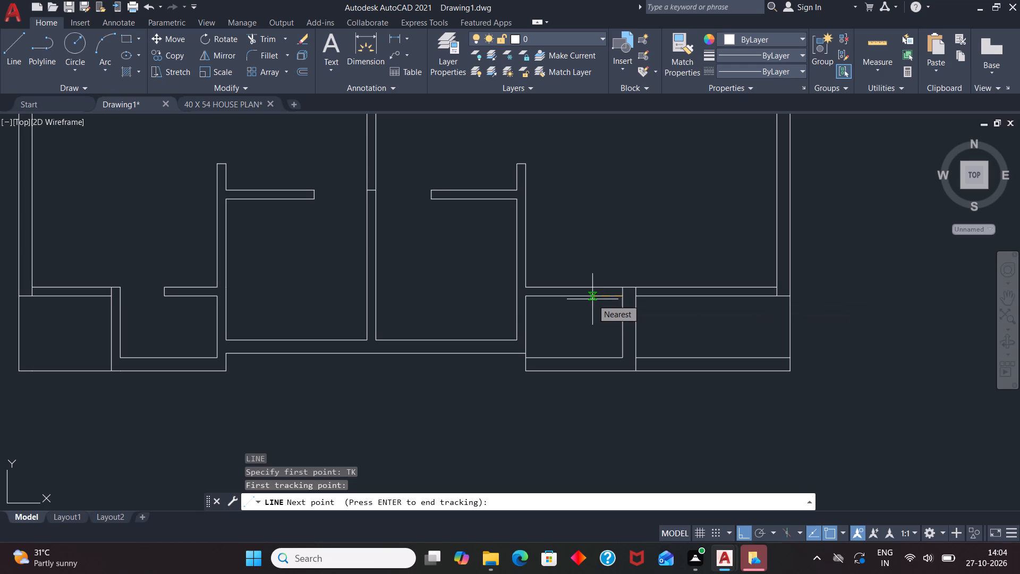
key("2")
type("'6\"")
key("Return")
key("Return")
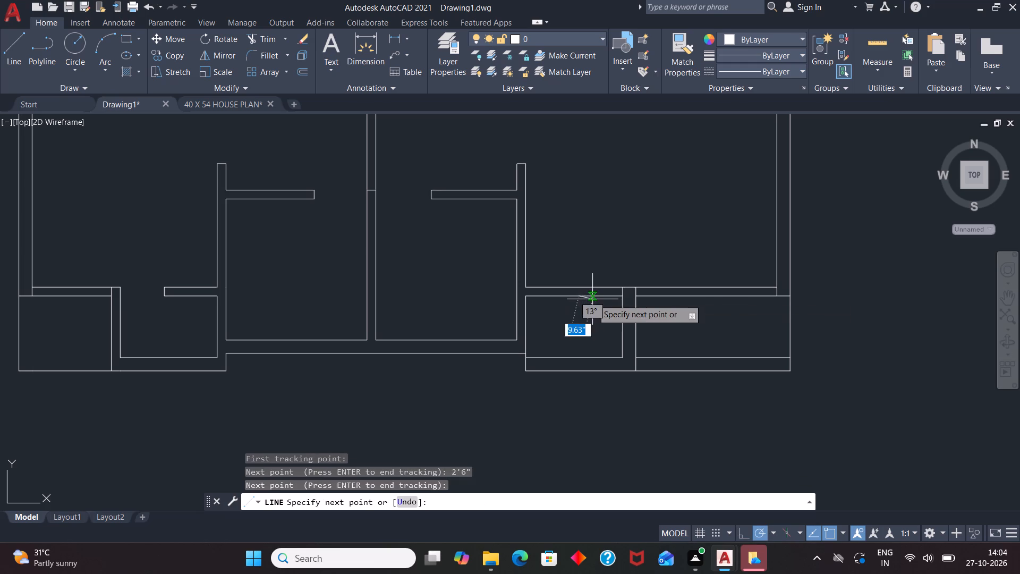
scroll(582, 283, "up", 3)
left_click(574, 292)
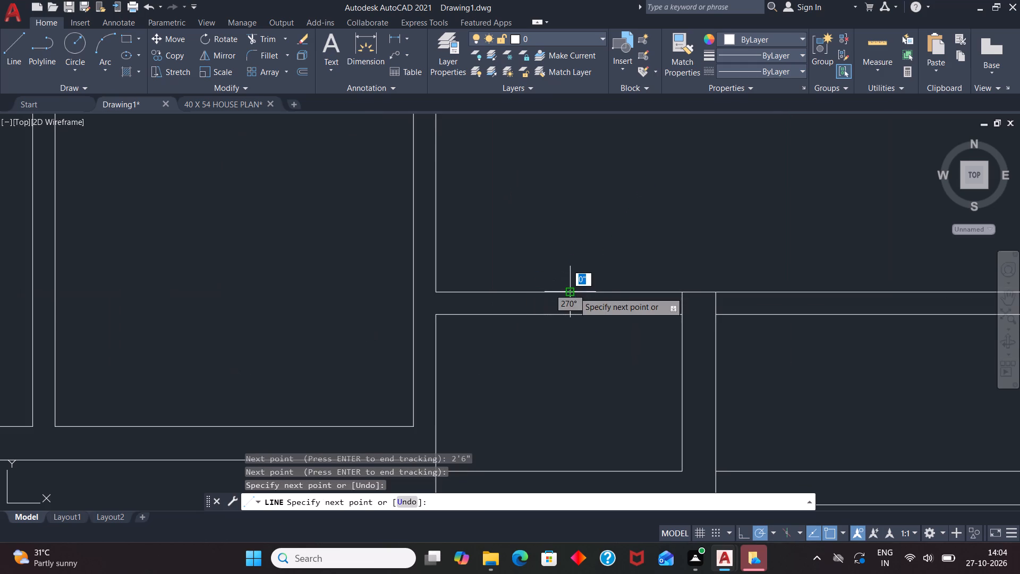
key("space")
Trim both partition lines between the jamb and the new wall to open the 2'6" doorway.
type("TR")
key("Return")
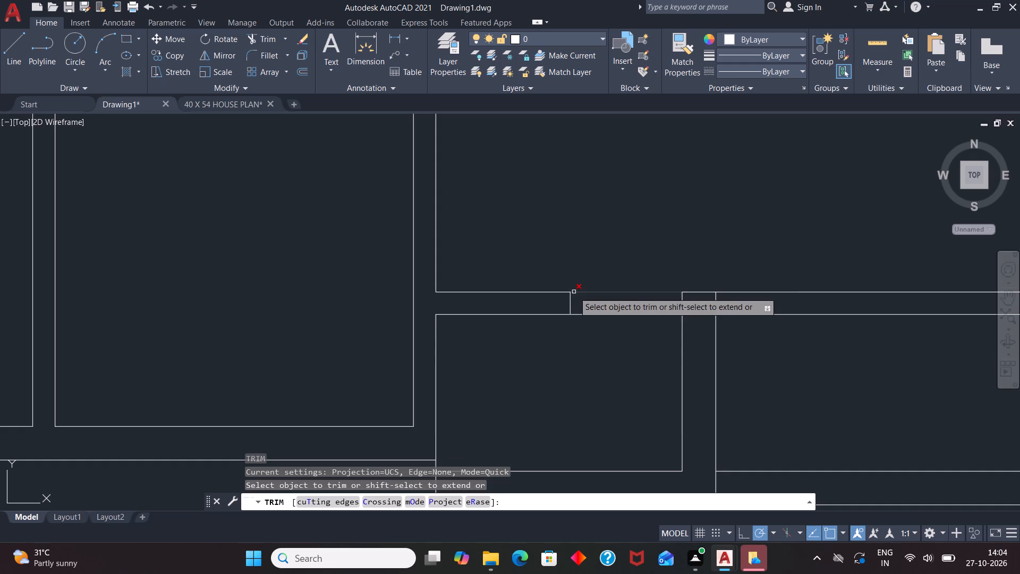
left_click_drag(615, 283, 647, 343)
left_click(647, 343)
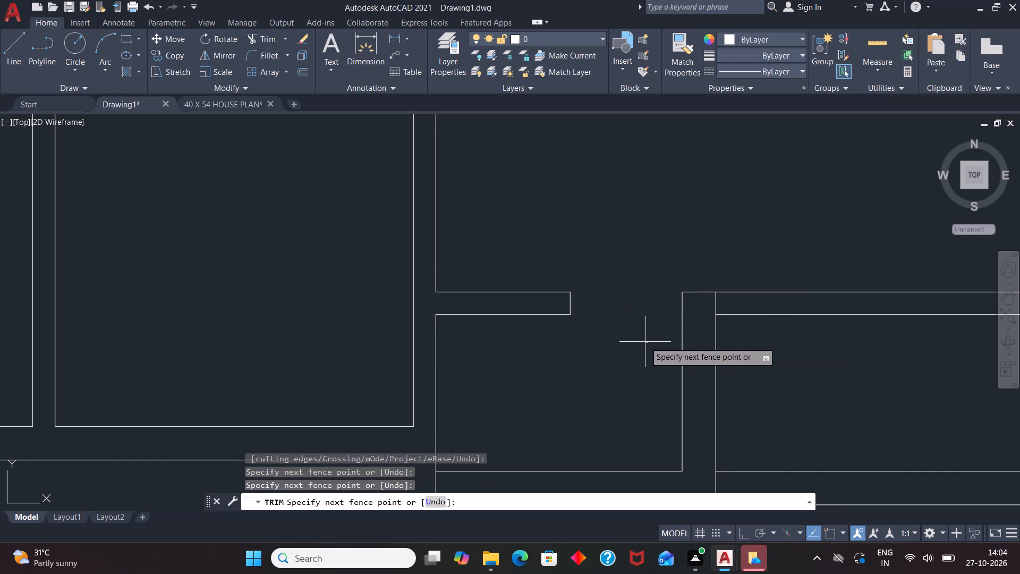
left_click(642, 339)
Trim away the inner bottom wall line between the new 9" wall and the right exterior wall.
scroll(616, 327, "down", 2)
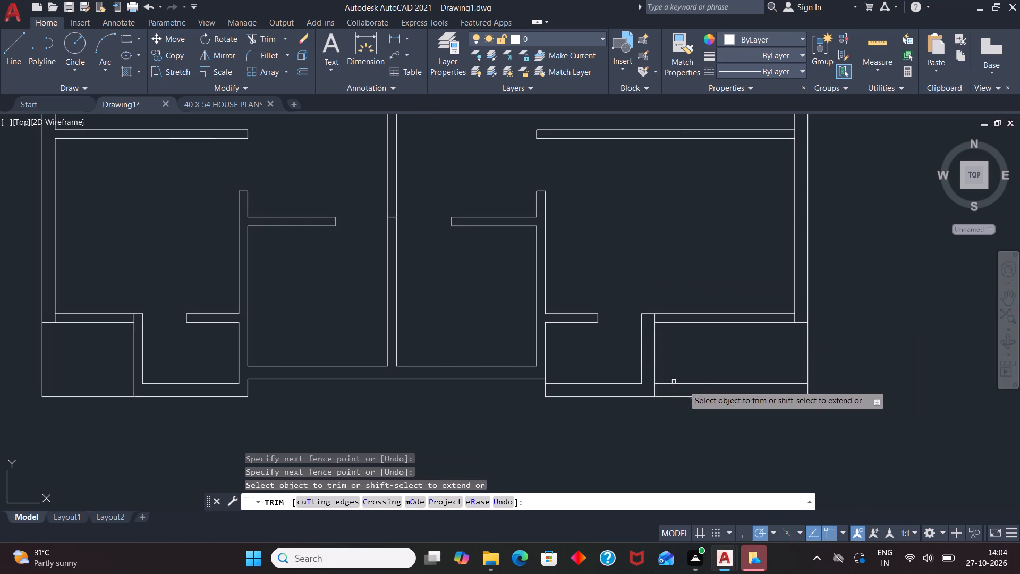
scroll(768, 328, "down", 1)
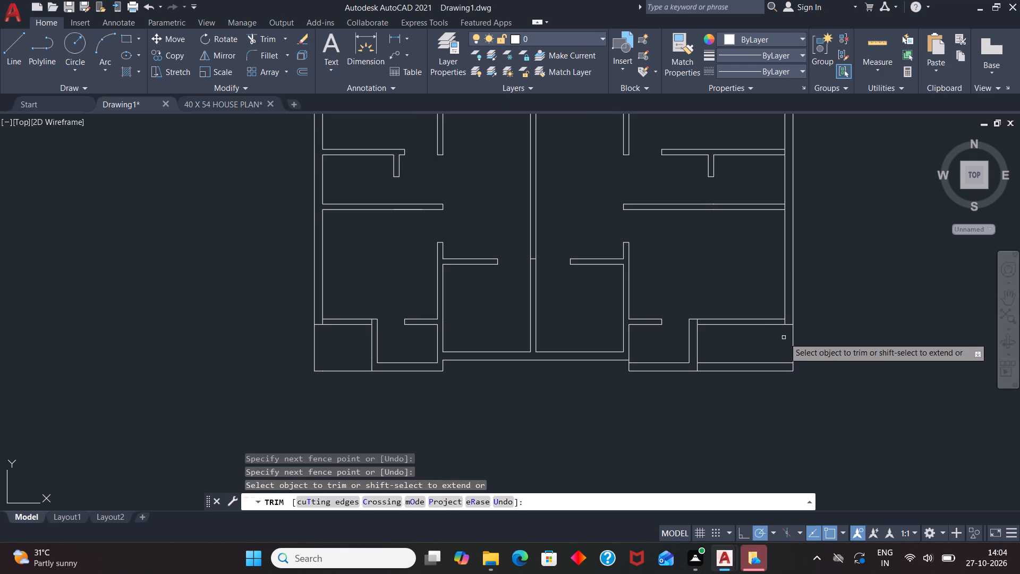
left_click(764, 364)
key("space")
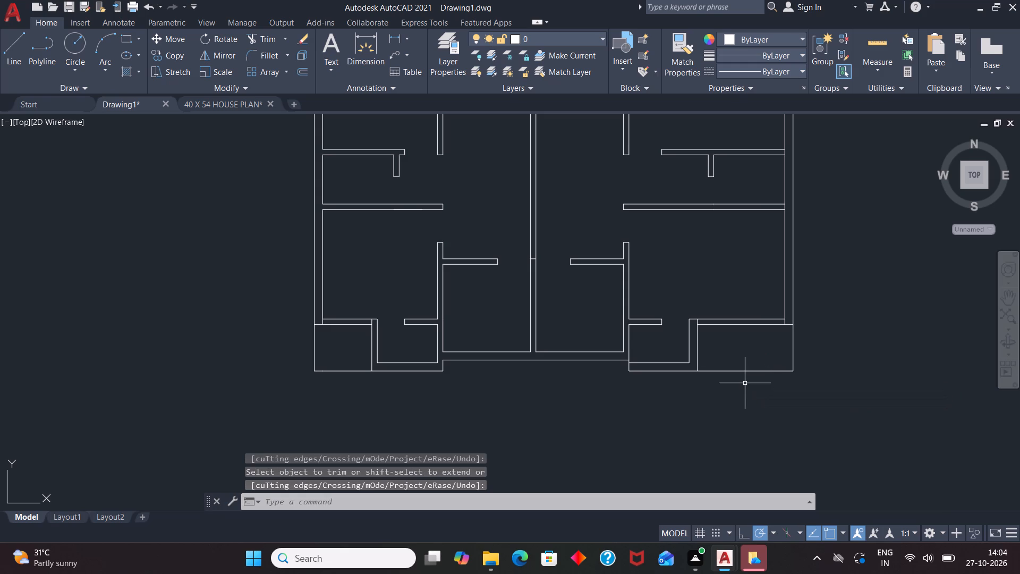
Move the 9" wall's right face line about 1'3" horizontally toward the right exterior wall.
left_click(698, 342)
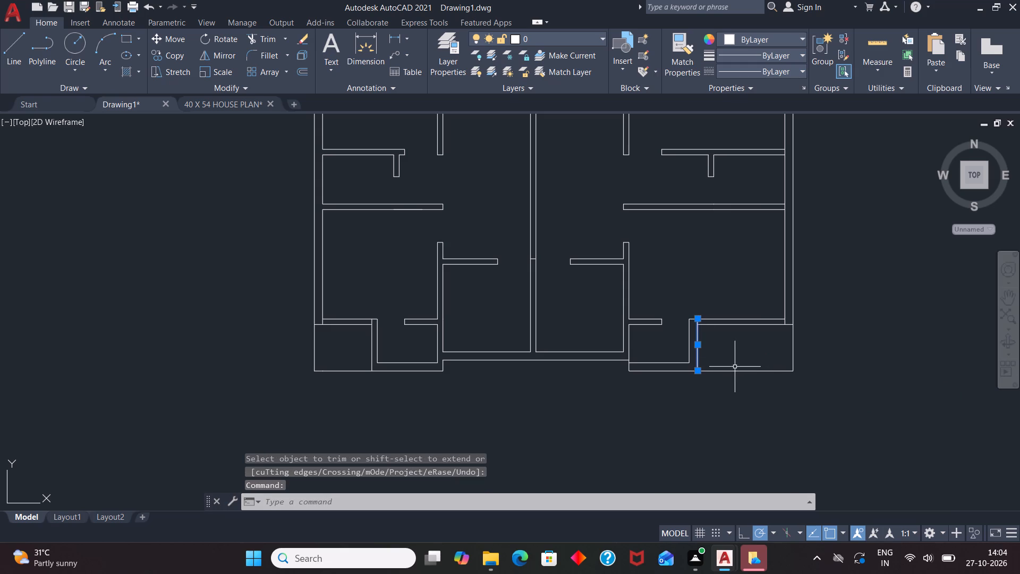
key("m")
key("Return")
left_click(700, 369)
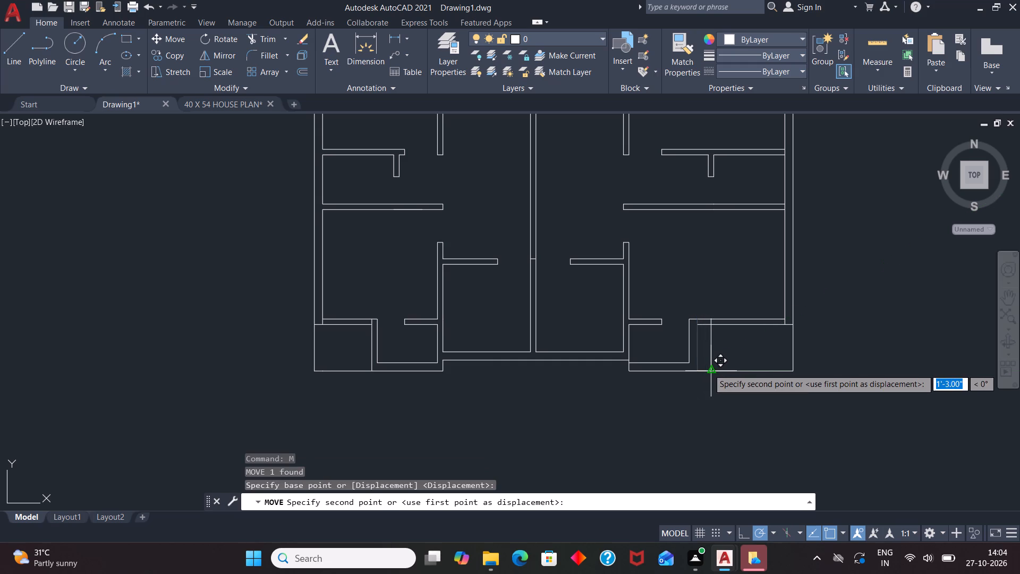
left_click(708, 369)
Move the 9" wall's left face line about 1'2" horizontally toward the wall's relocated right face.
left_click(690, 355)
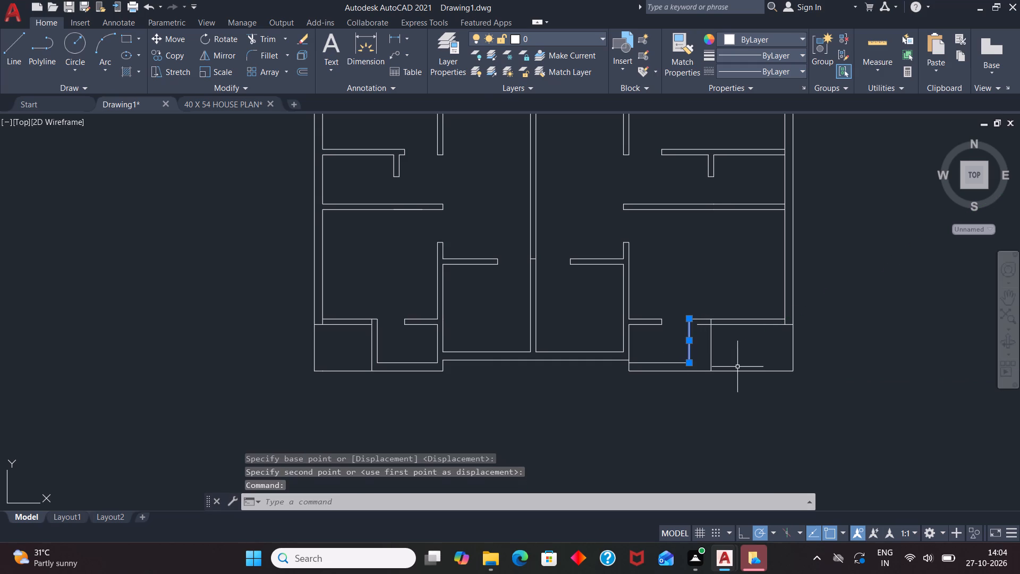
key("m")
key("Return")
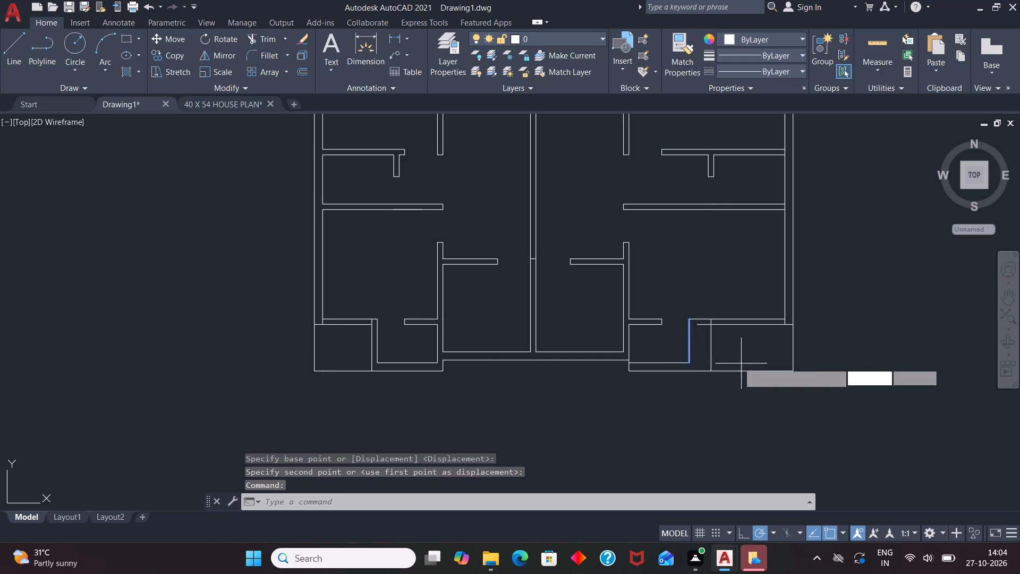
left_click(689, 364)
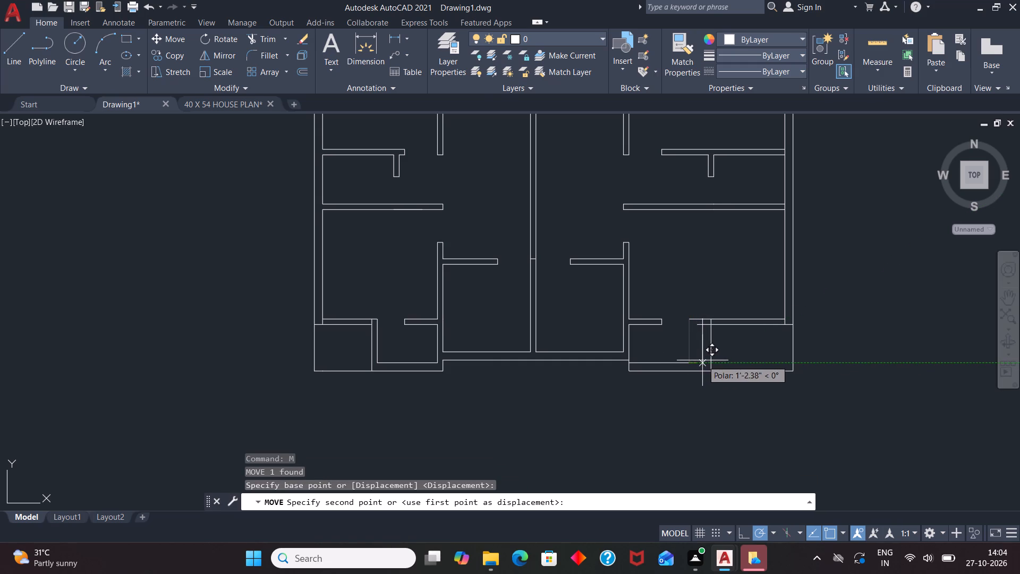
left_click(702, 360)
Extend the lower-right space's inner bottom wall line to the relocated left face of the 9" wall.
key("space")
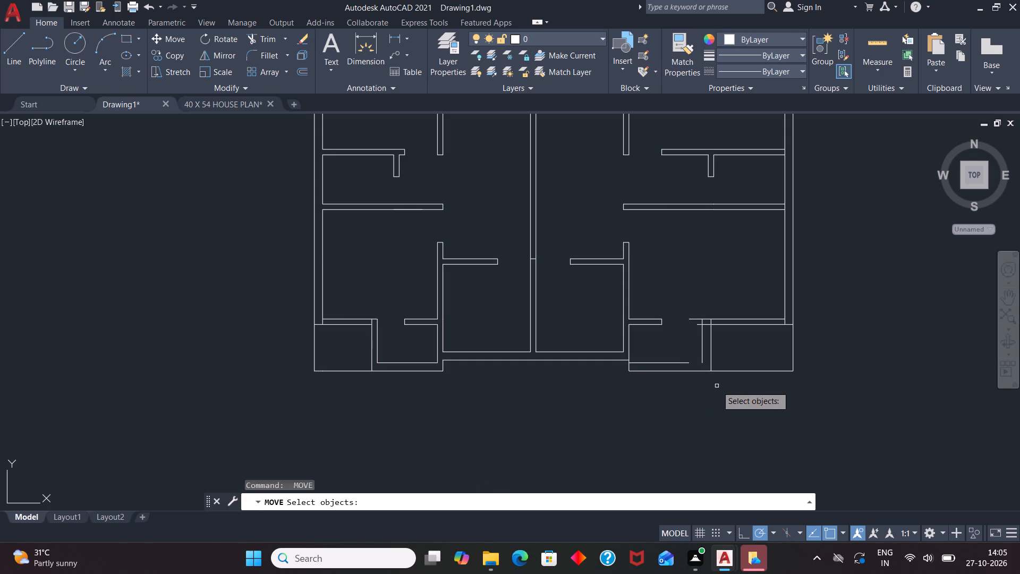
key("e")
key("x")
key("Return")
key("Return")
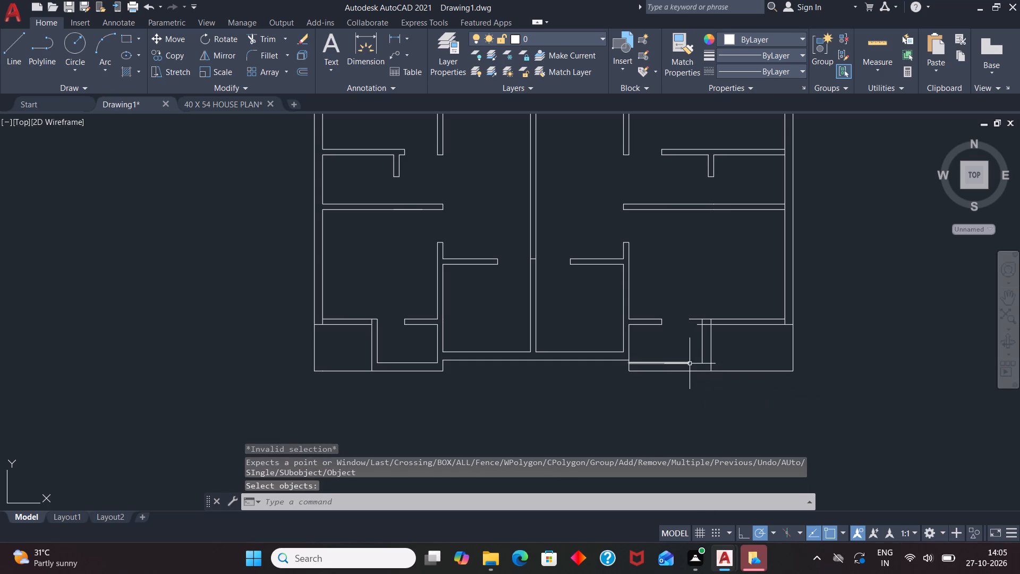
key("e")
key("x")
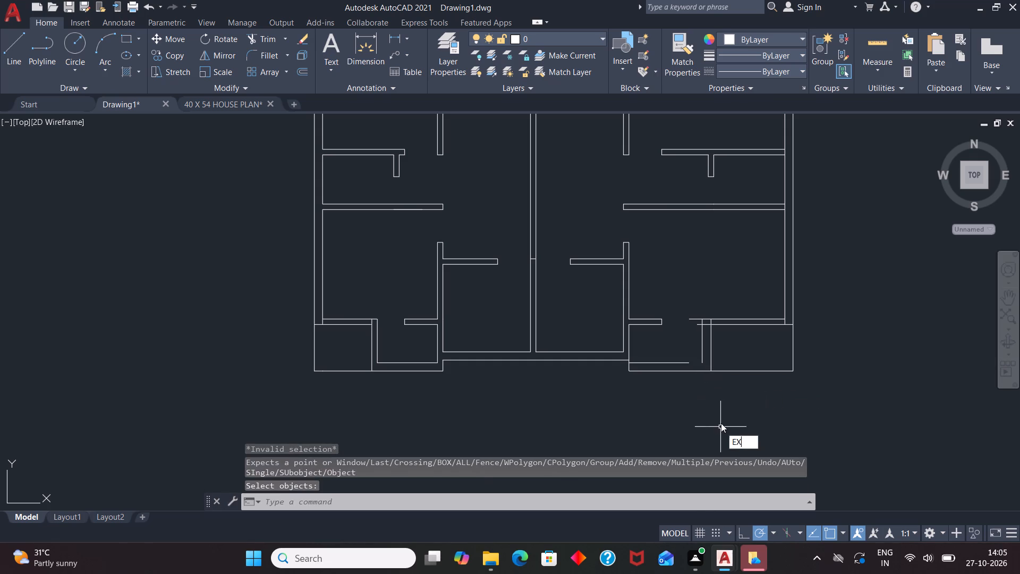
key("Return")
key("Return")
left_click(684, 365)
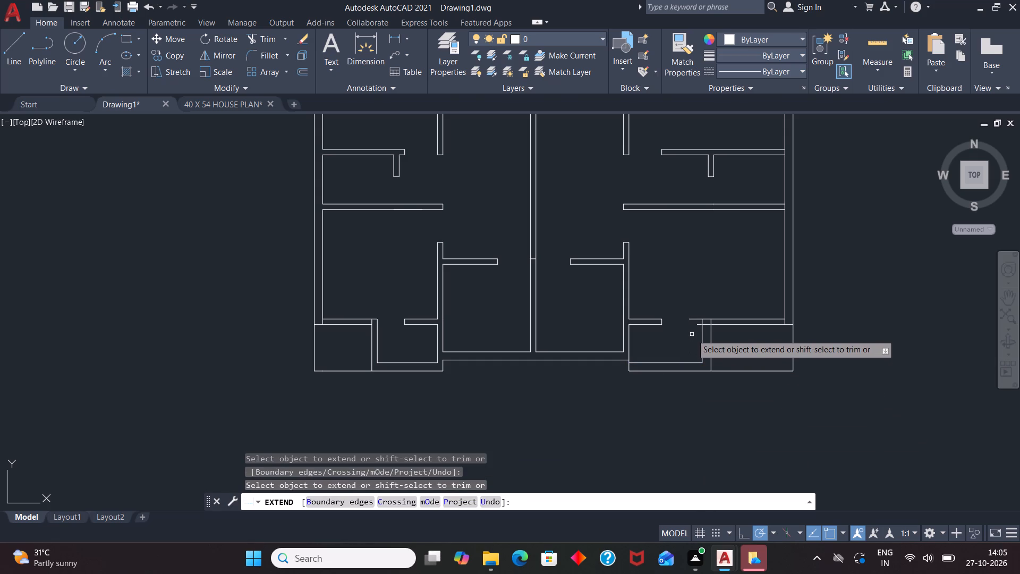
key("Escape")
Trim the lower partition line across the 9" wall and both partition stubs projecting left of it.
type("TR")
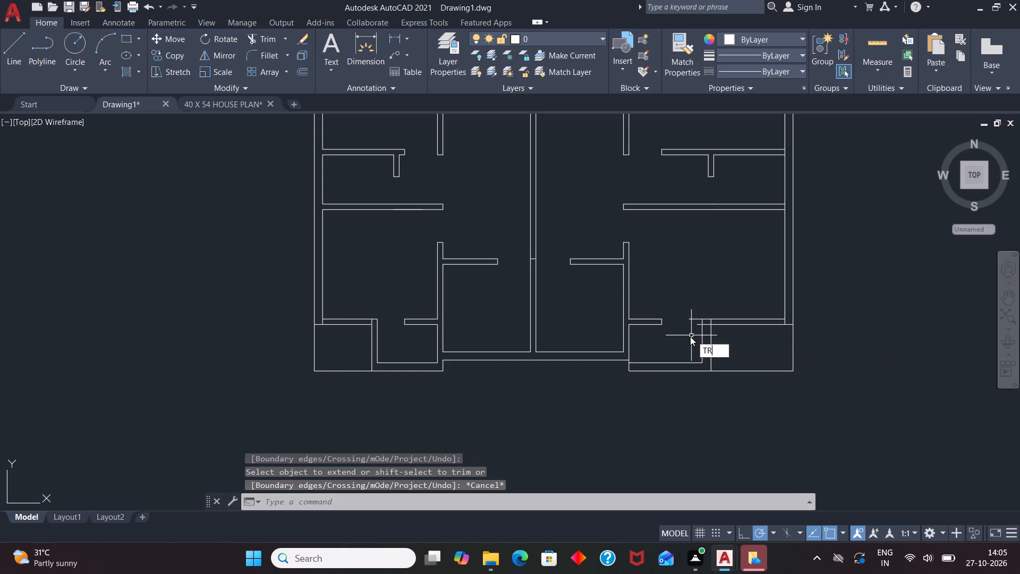
key("Return")
scroll(710, 323, "up", 2)
left_click(699, 330)
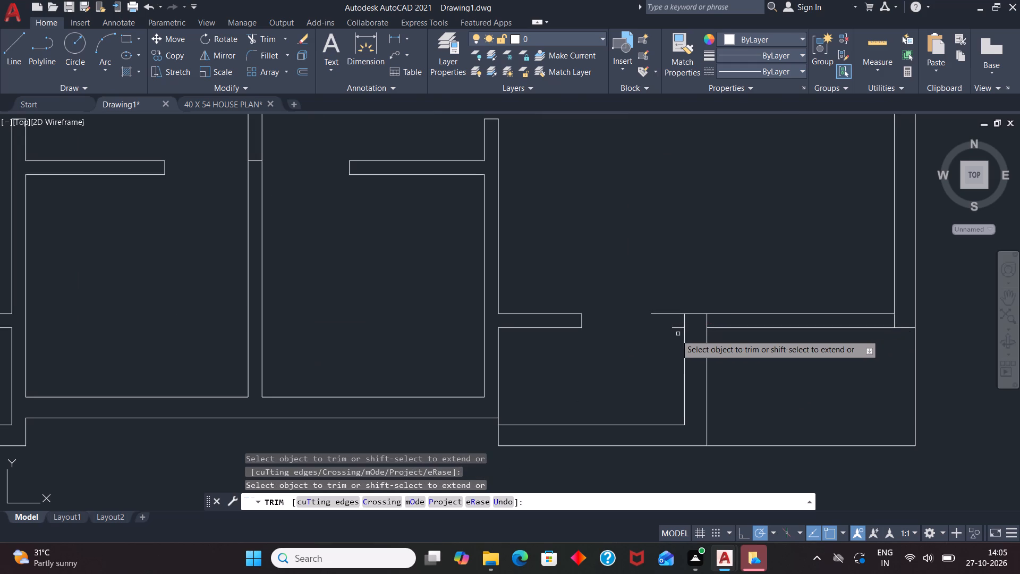
left_click(676, 330)
left_click(674, 315)
scroll(633, 353, "down", 1)
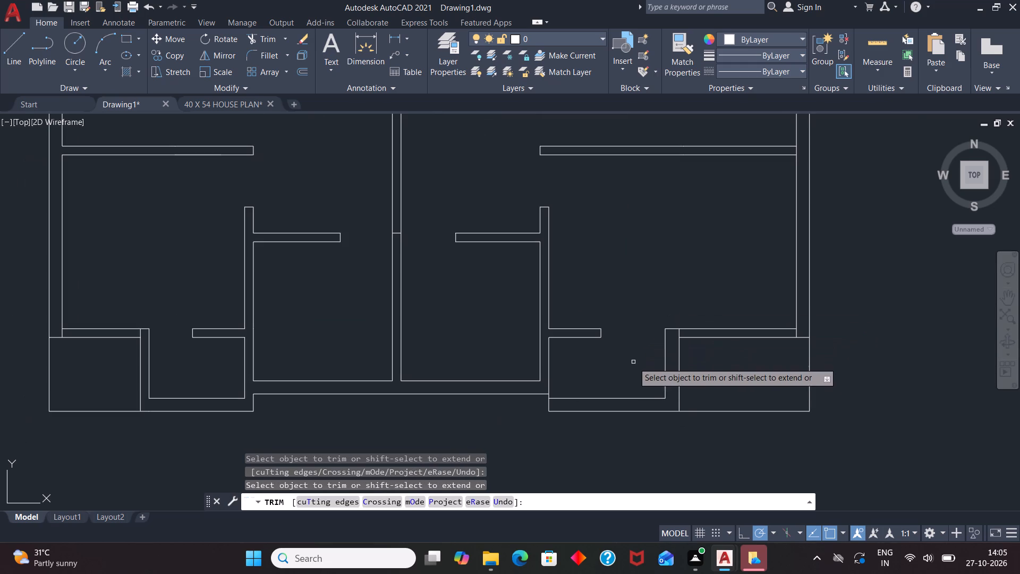
scroll(836, 359, "down", 1)
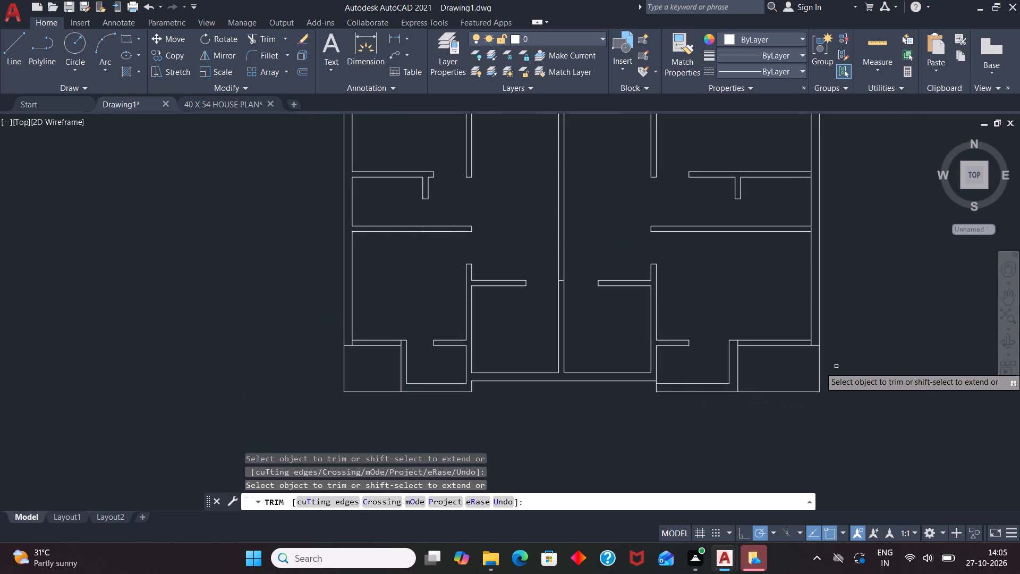
key("space")
Draw a rectangle about 2'3" by 3" in the lower-left partition's upper half, starting at the exterior wall's inner corner.
scroll(588, 386, "down", 1)
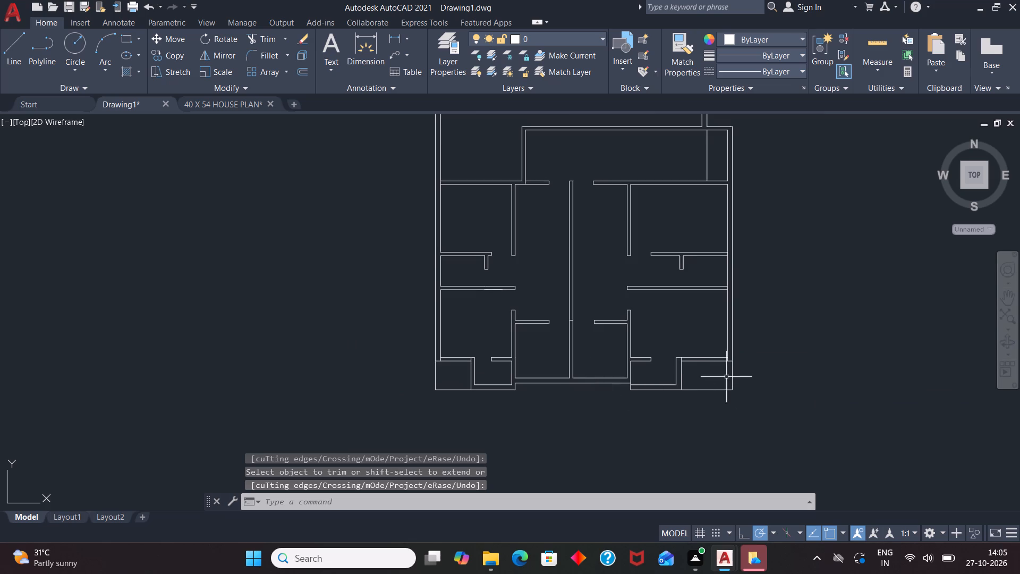
scroll(694, 369, "up", 1)
scroll(266, 362, "up", 2)
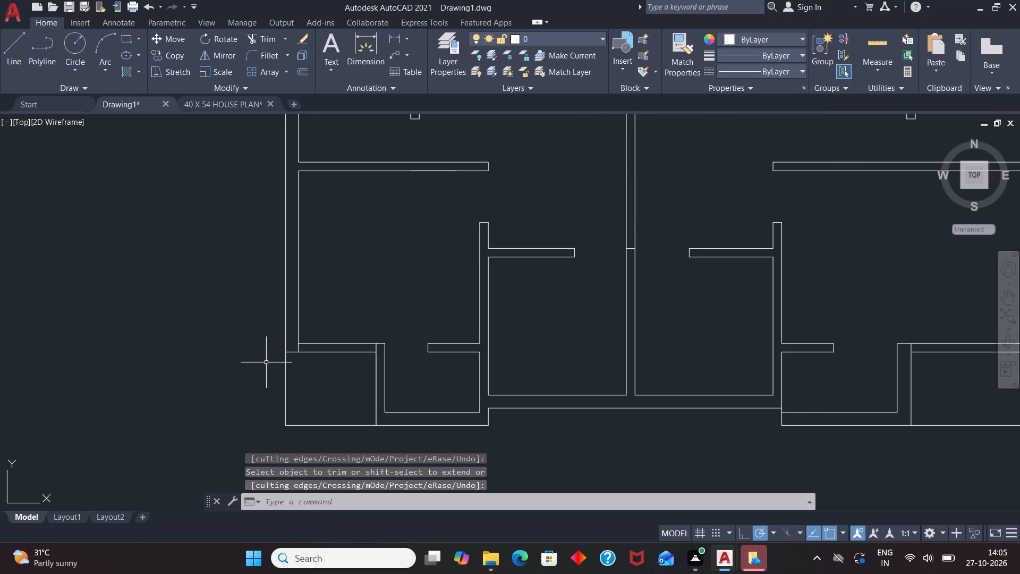
key("r")
key("e")
key("c")
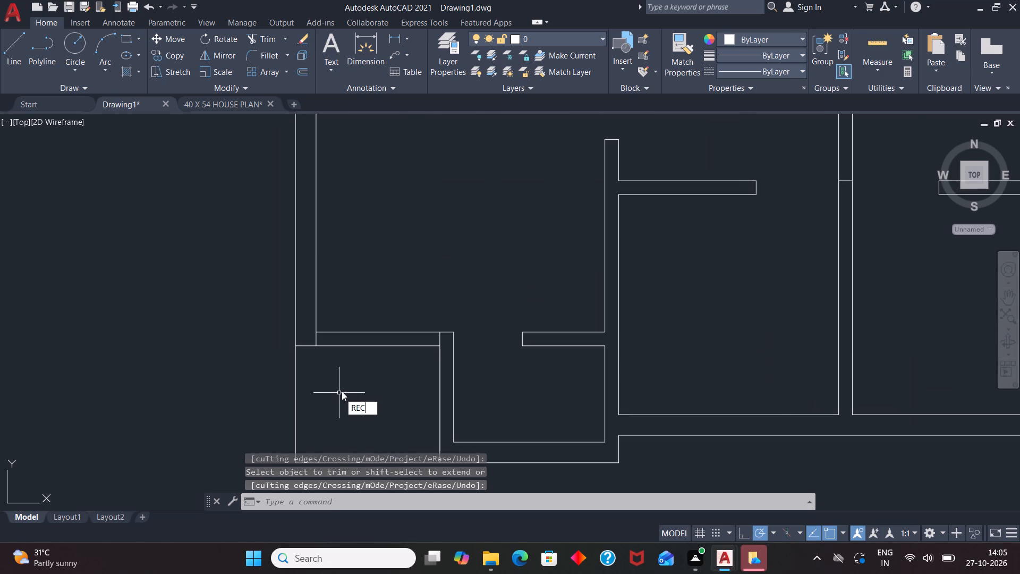
key("Return")
scroll(325, 333, "up", 2)
left_click(300, 331)
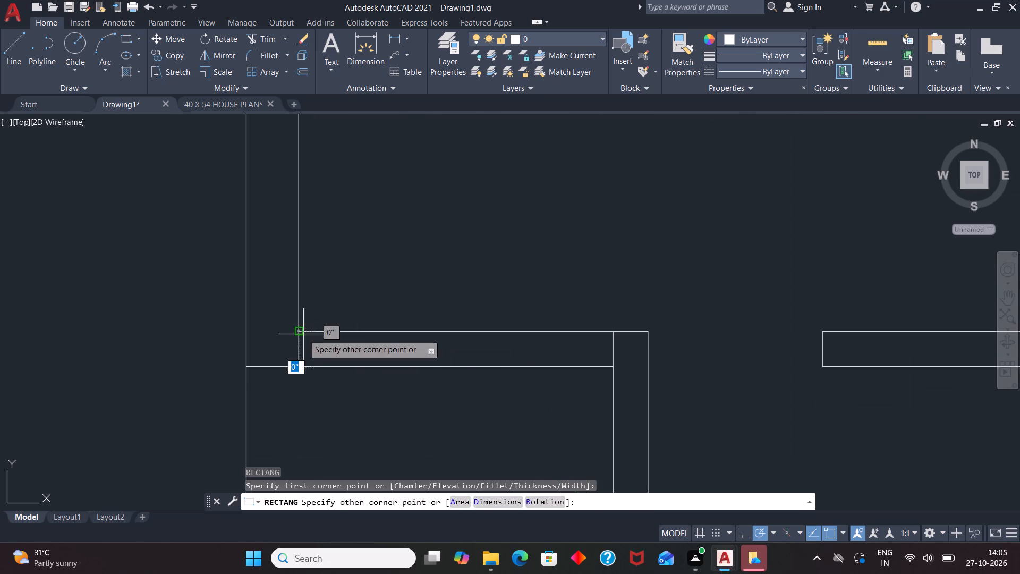
left_click(460, 349)
Copy the thin rectangle diagonally into the partition's lower half, starting at the original's end and running past the adjoining wall's face.
left_click(458, 349)
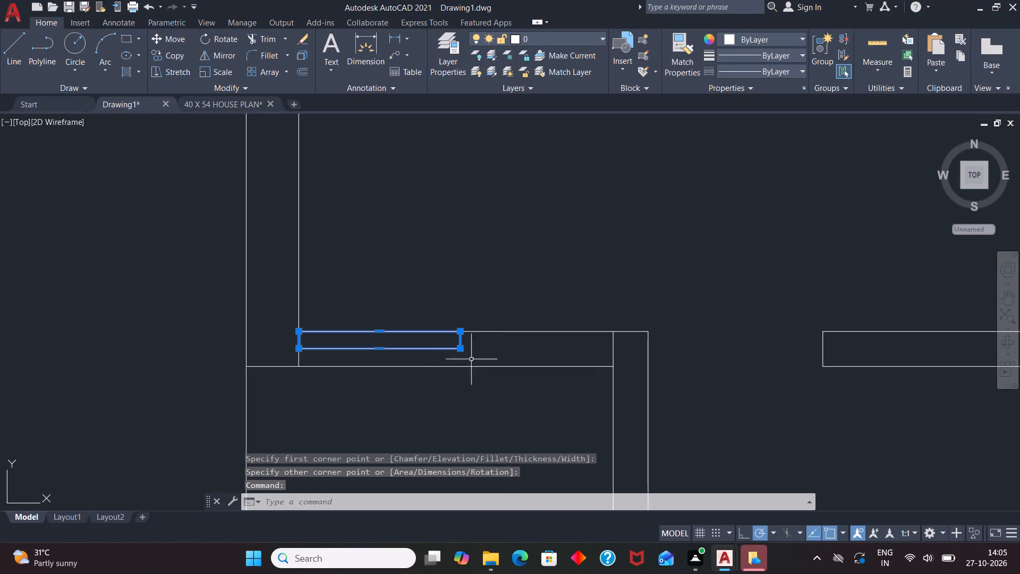
key("c")
key("o")
key("Return")
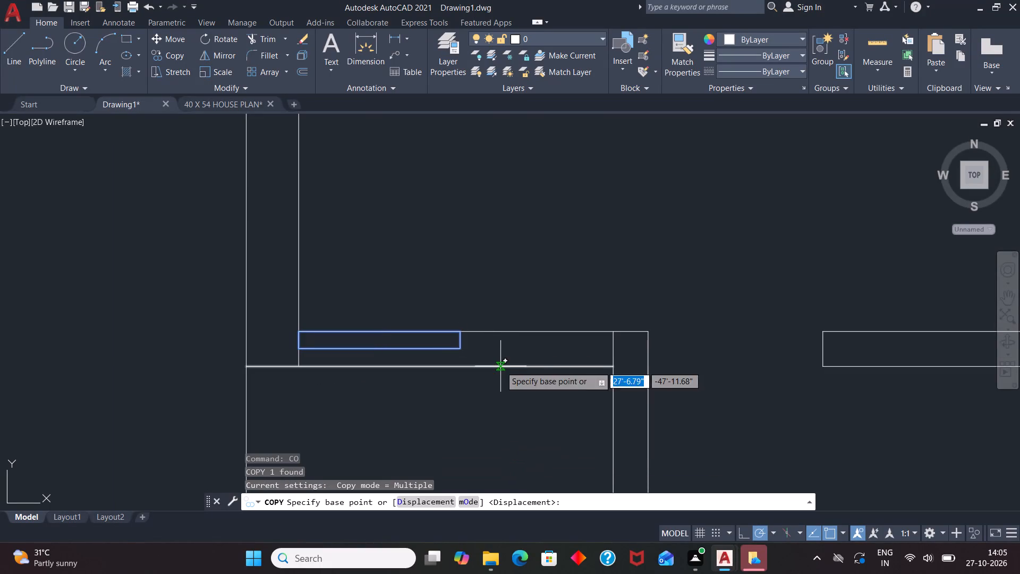
left_click(461, 350)
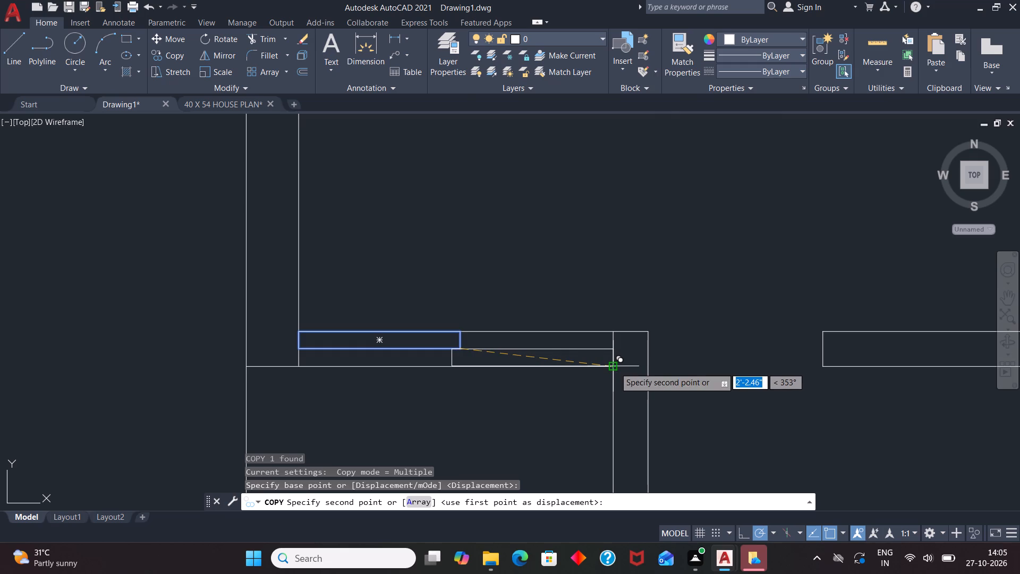
left_click(622, 368)
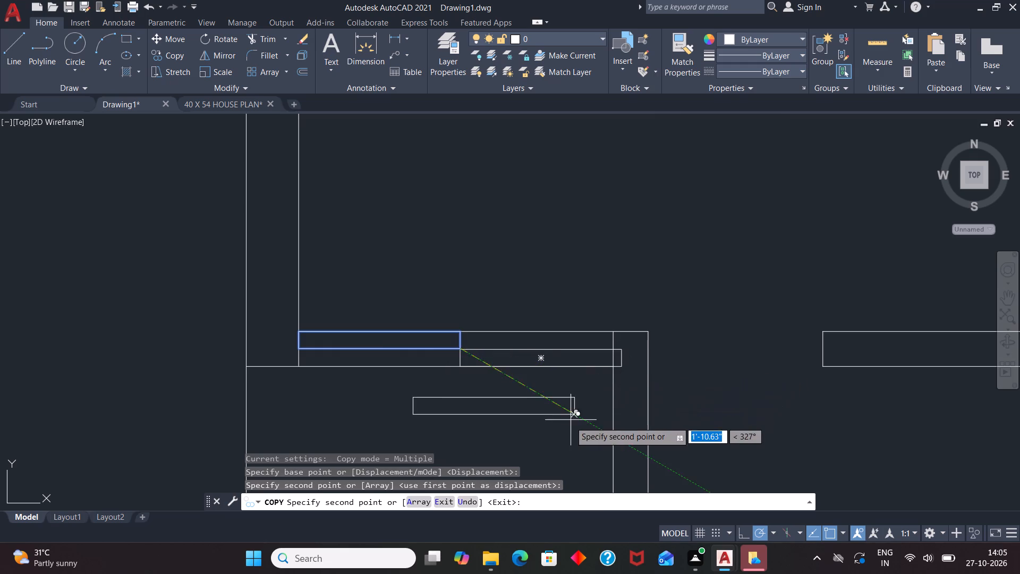
key("space")
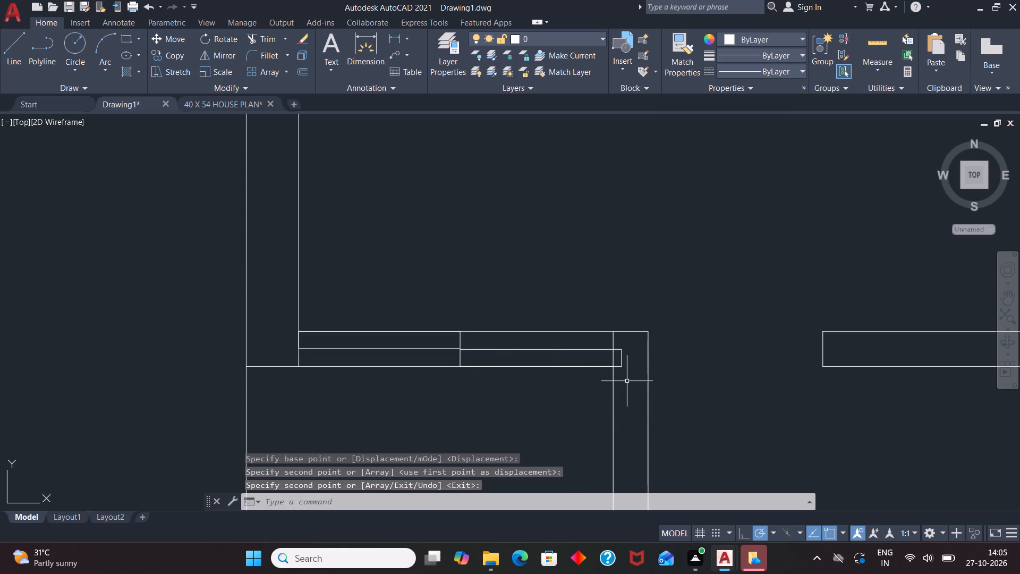
Trim the copied rectangle's overhang inside the wall and the exposed partition lines above and below the two offset rectangles.
type("TR")
key("Return")
key("Return")
left_click(624, 357)
left_click(620, 360)
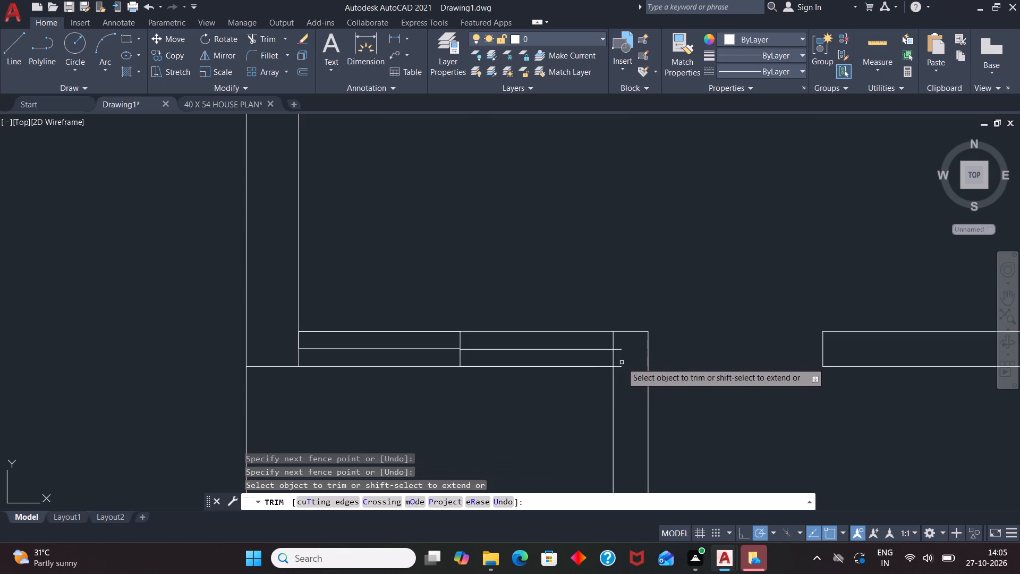
left_click(619, 368)
left_click(619, 349)
left_click(586, 332)
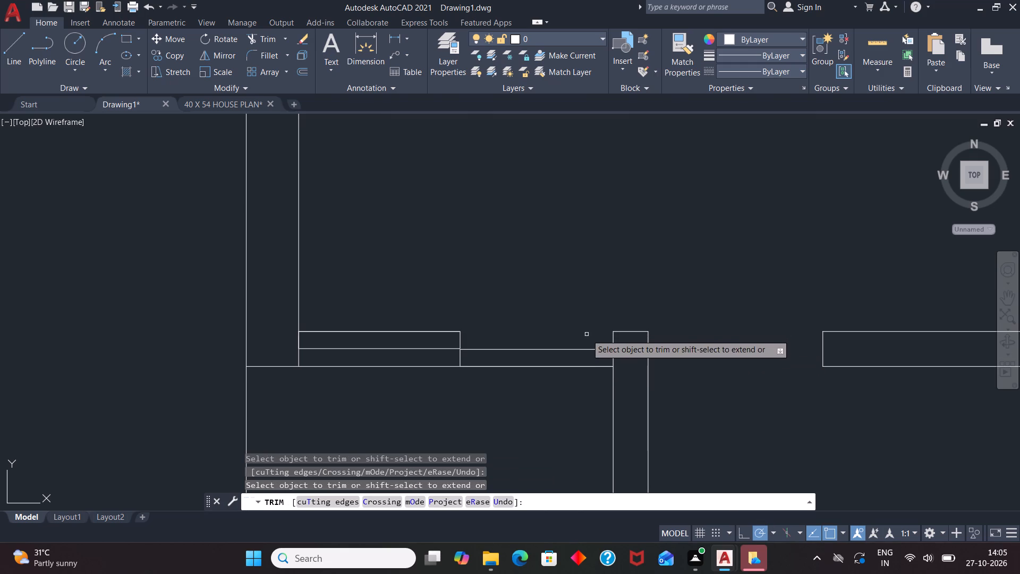
left_click(441, 368)
scroll(480, 313, "down", 3)
scroll(372, 352, "down", 1)
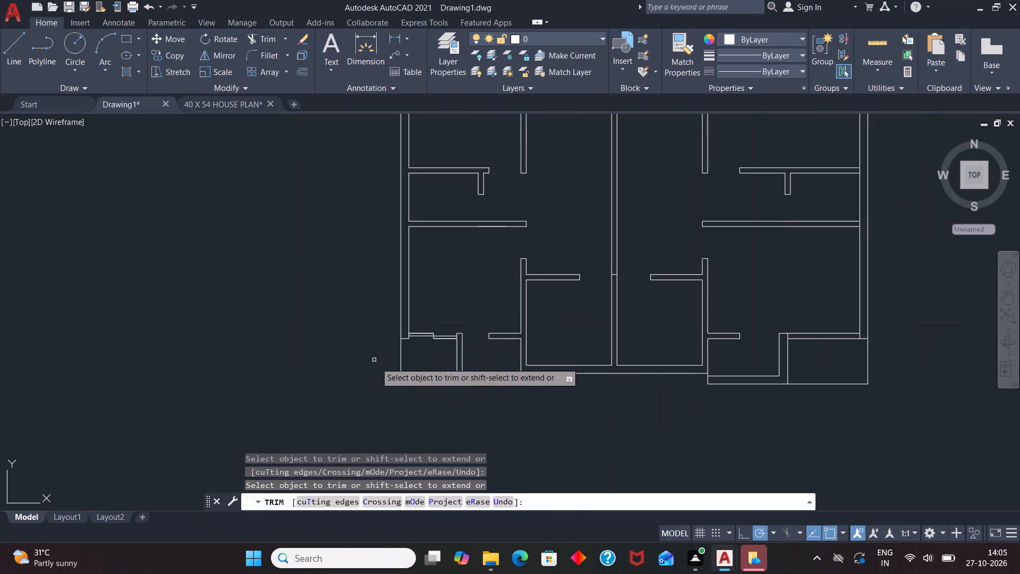
key("space")
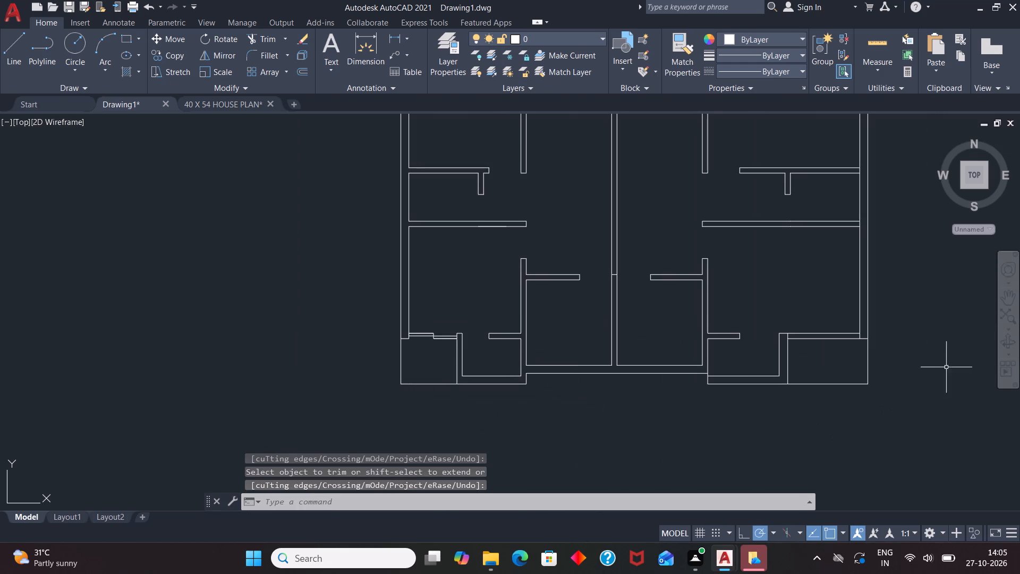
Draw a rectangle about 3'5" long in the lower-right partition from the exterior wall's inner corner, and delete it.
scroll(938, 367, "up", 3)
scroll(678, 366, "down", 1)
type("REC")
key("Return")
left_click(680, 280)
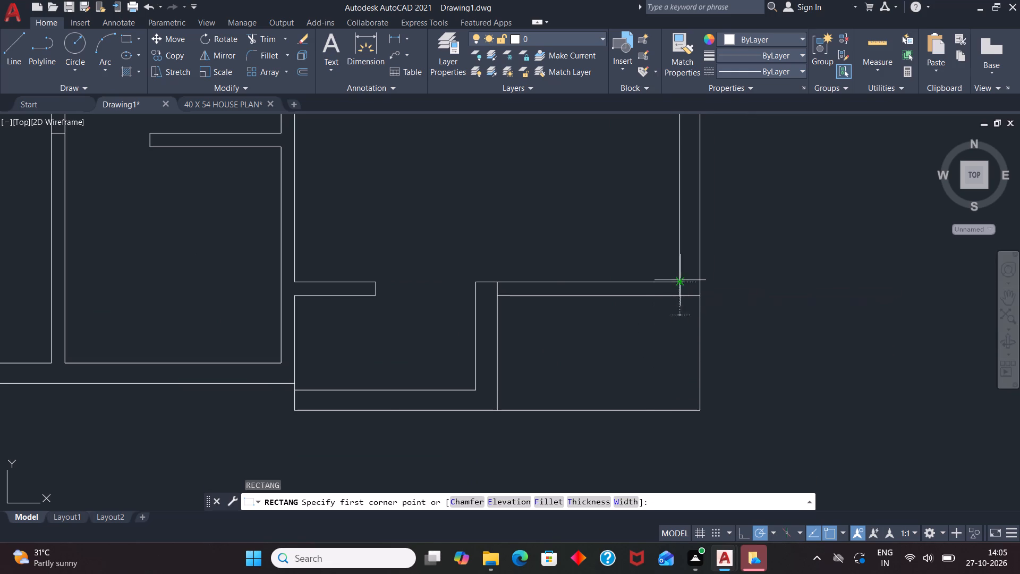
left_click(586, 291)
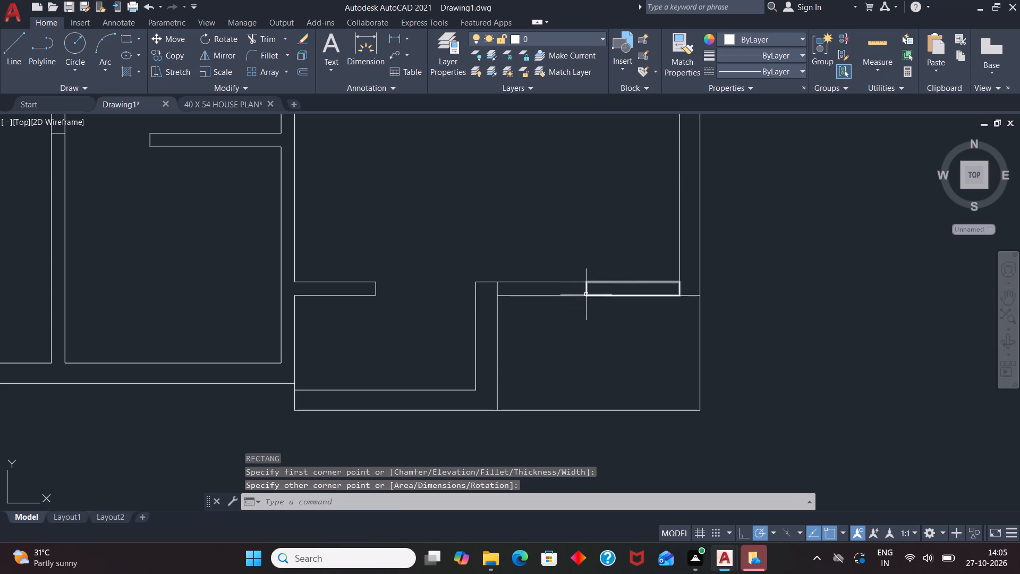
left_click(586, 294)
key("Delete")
Draw a rectangle about 3" deep in the lower-right partition's upper half, from the 9" wall's right face to about mid-length.
type("REC")
key("Return")
scroll(642, 278, "up", 1)
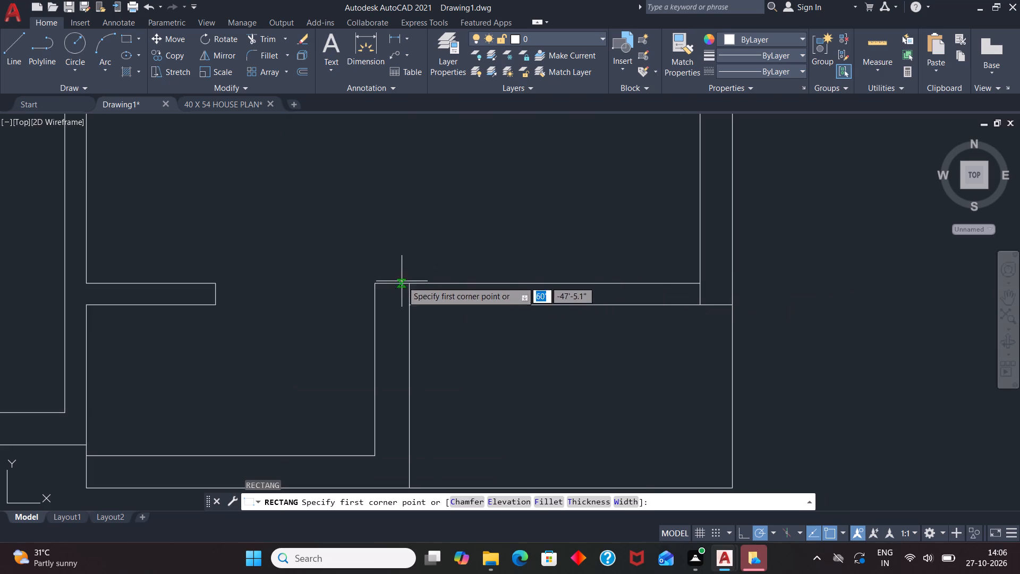
left_click(405, 285)
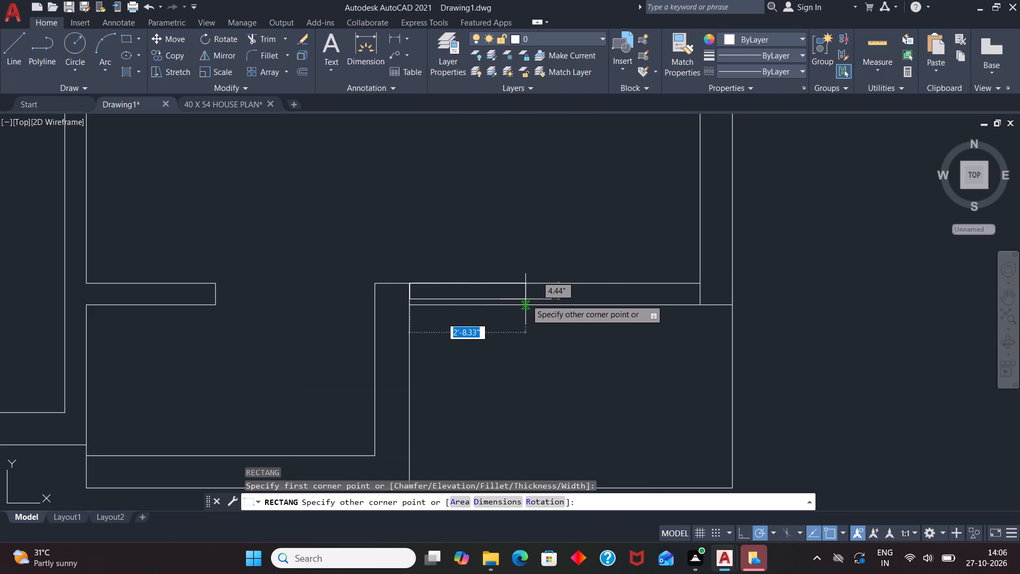
left_click(556, 294)
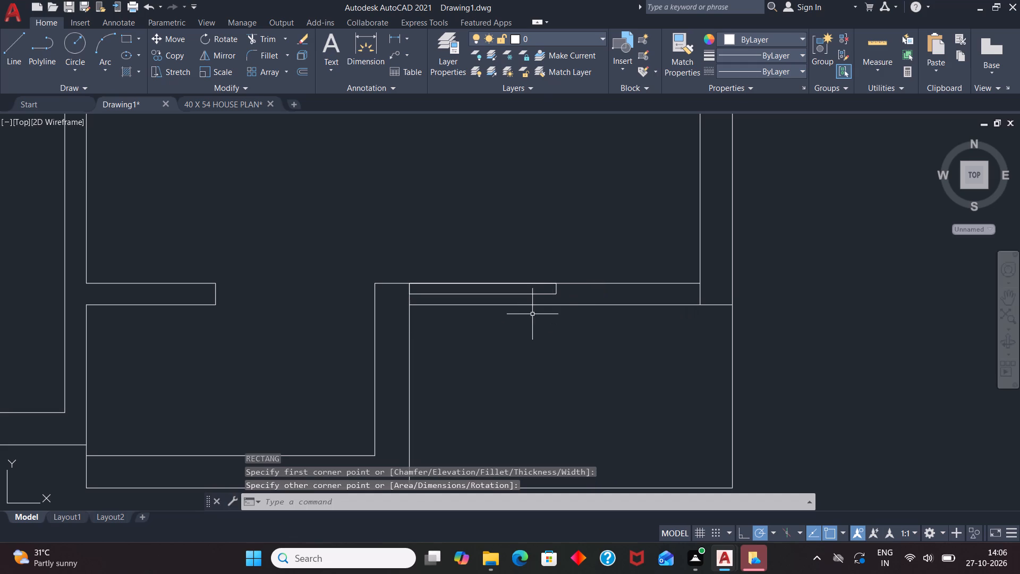
Copy the thin rectangle from its upper end corner into the partition's lower half, ending at the right exterior wall's inner face.
left_click(544, 292)
type("CO")
key("Return")
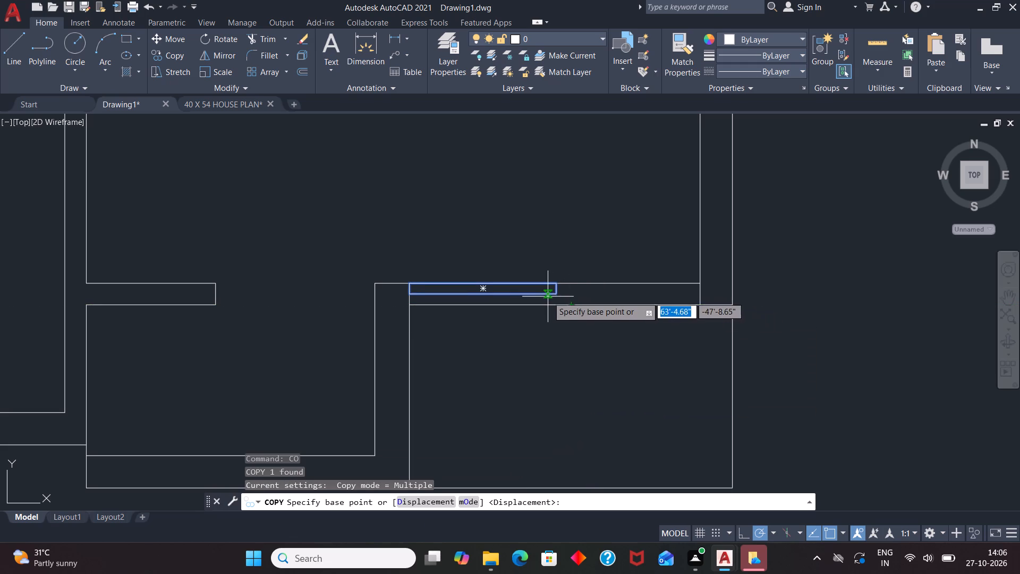
left_click(559, 284)
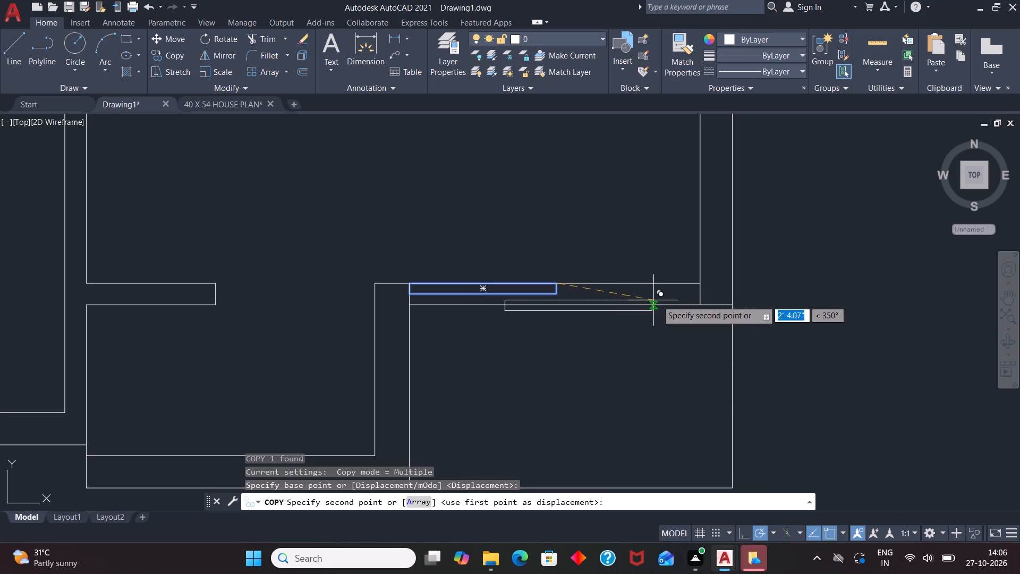
scroll(703, 296, "up", 2)
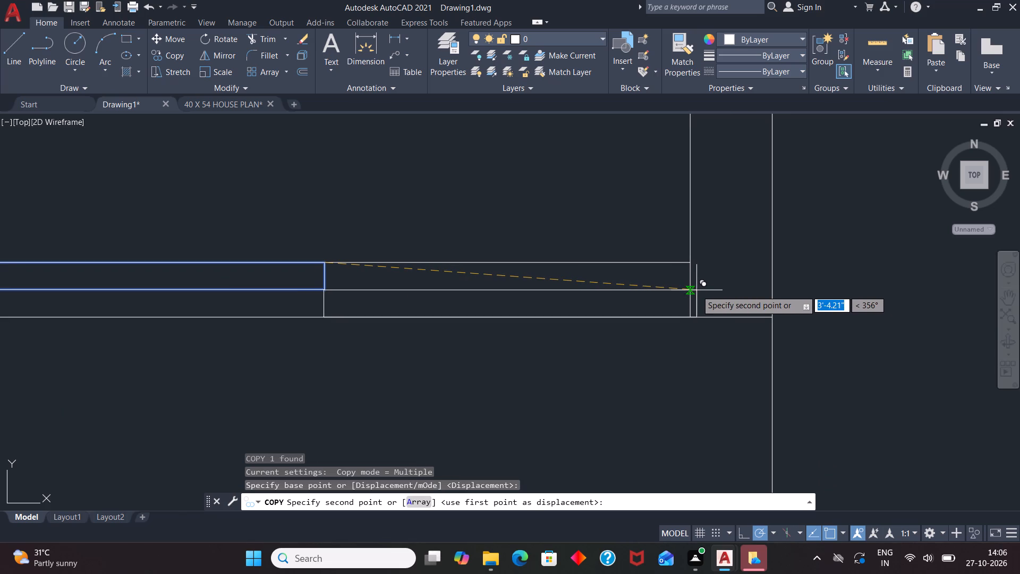
left_click(696, 290)
key("b")
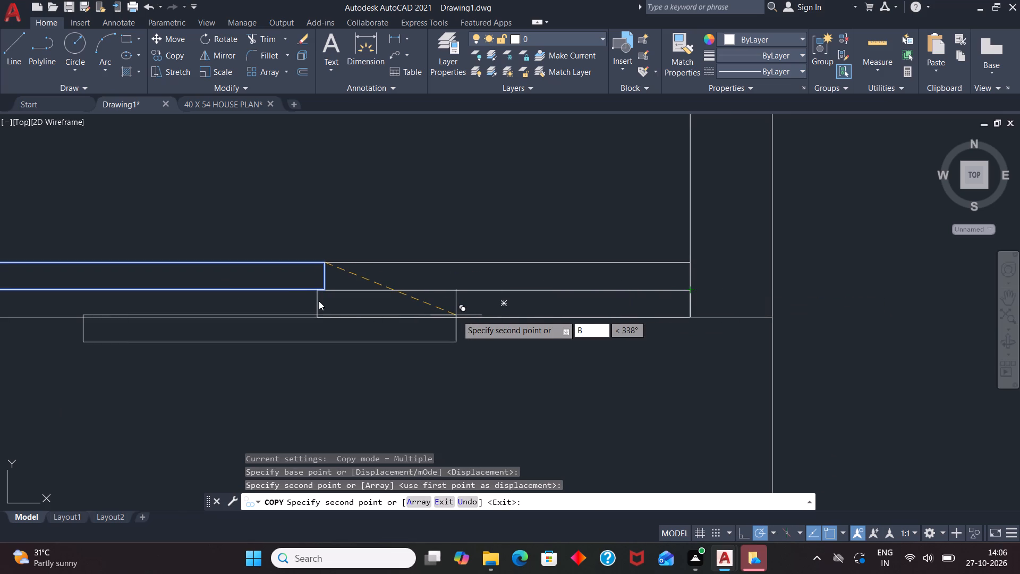
key("Escape")
Move the lower copied rectangle so its upper inner corner meets the lower end corner of the upper rectangle.
left_click(316, 300)
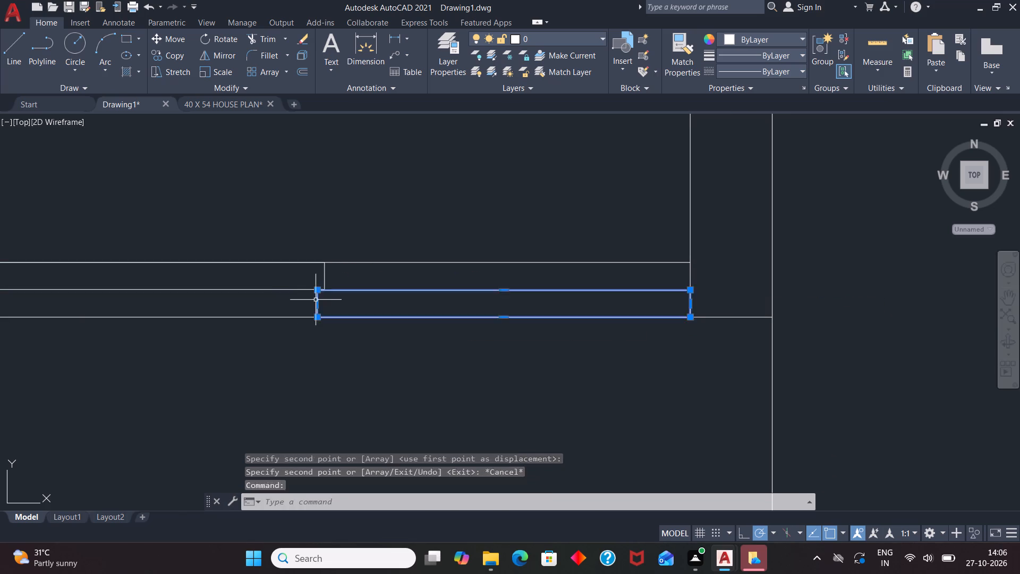
key("m")
key("Return")
scroll(316, 300, "up", 4)
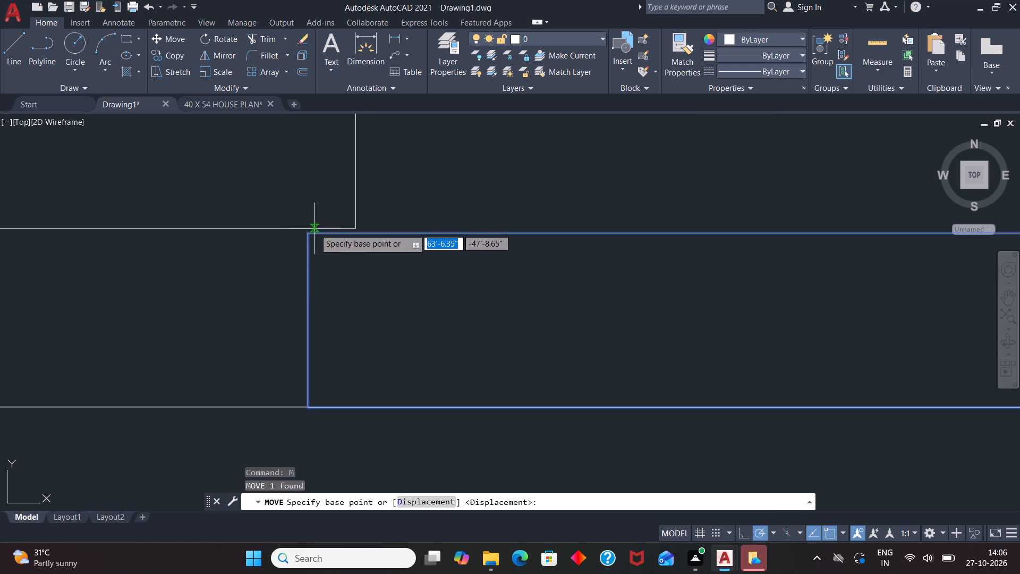
left_click(309, 237)
left_click(353, 229)
Trim the moved rectangle's overhang inside the right exterior wall, including its end edge and both long edges.
scroll(315, 255, "down", 4)
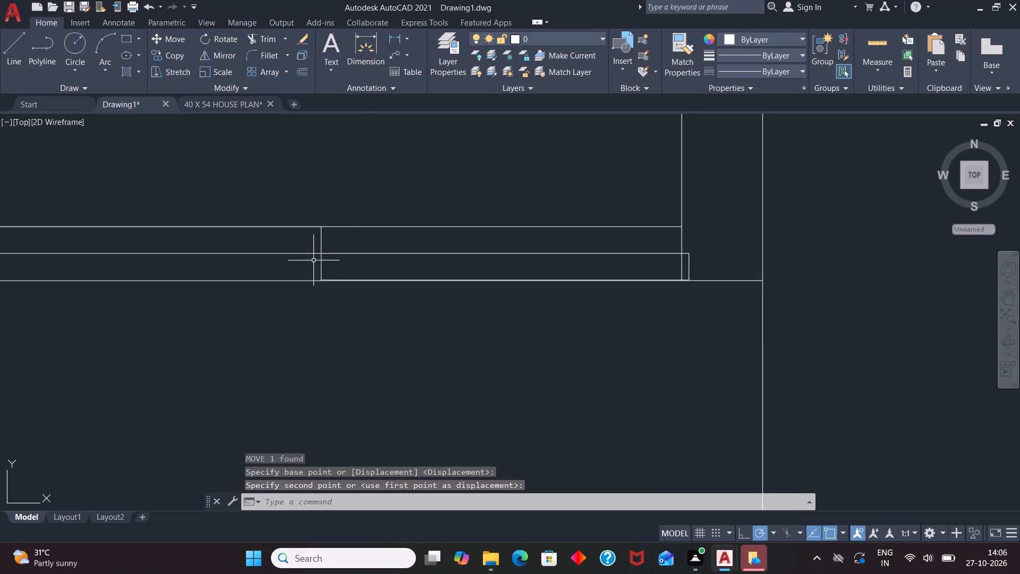
type("TR")
key("Return")
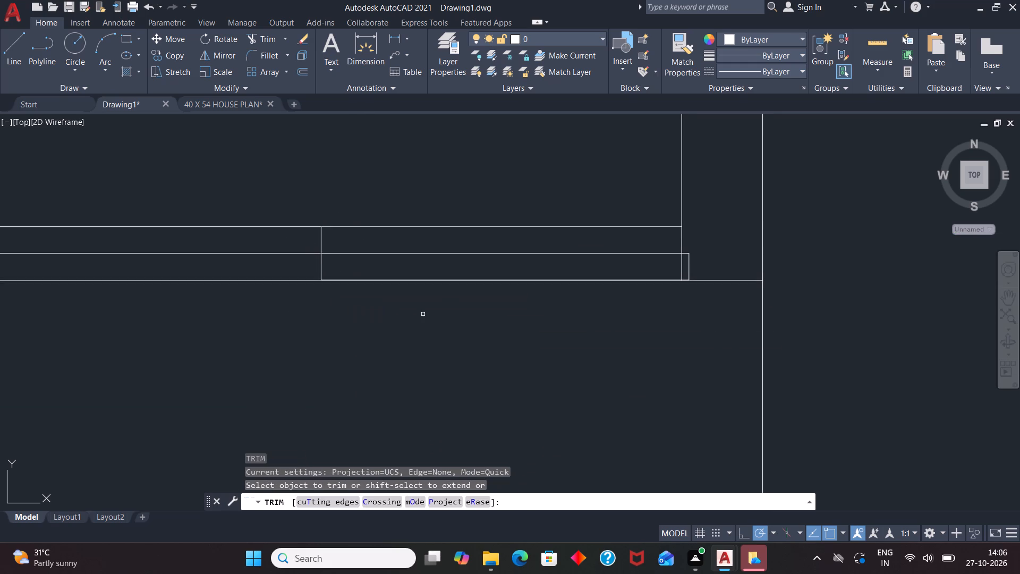
left_click(689, 267)
left_click(687, 250)
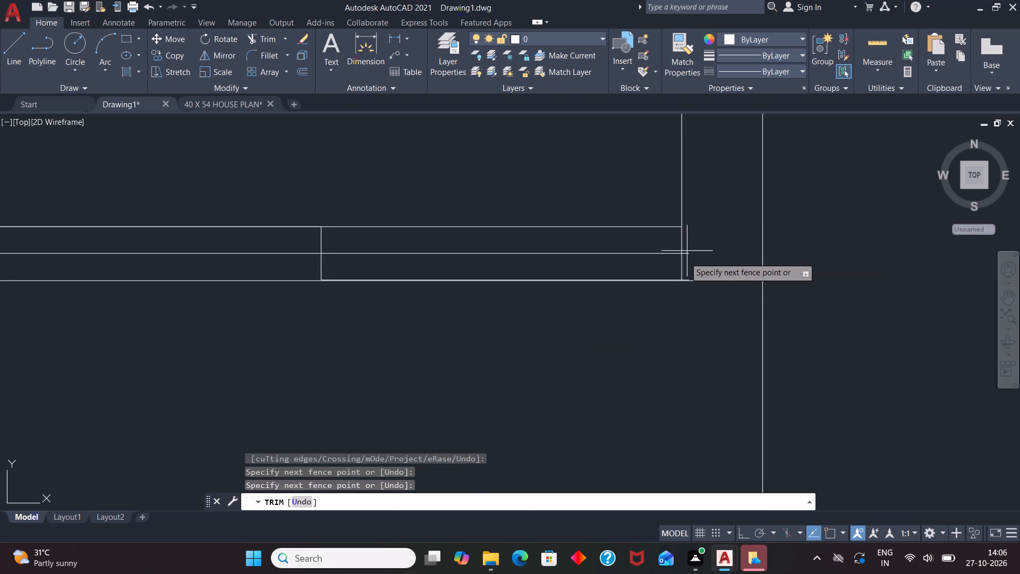
scroll(684, 256, "up", 2)
left_click(684, 256)
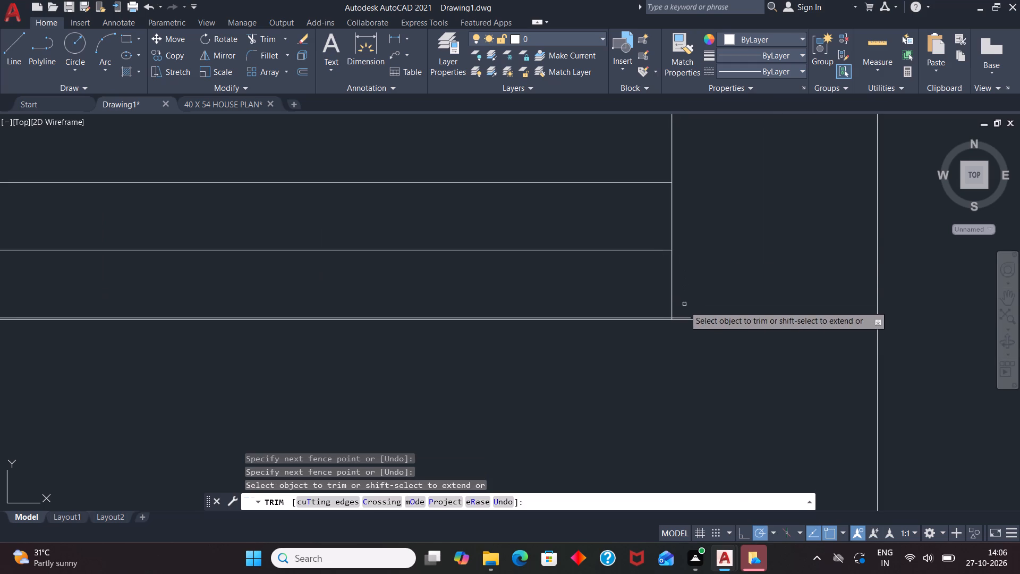
scroll(681, 315, "up", 5)
left_click(669, 352)
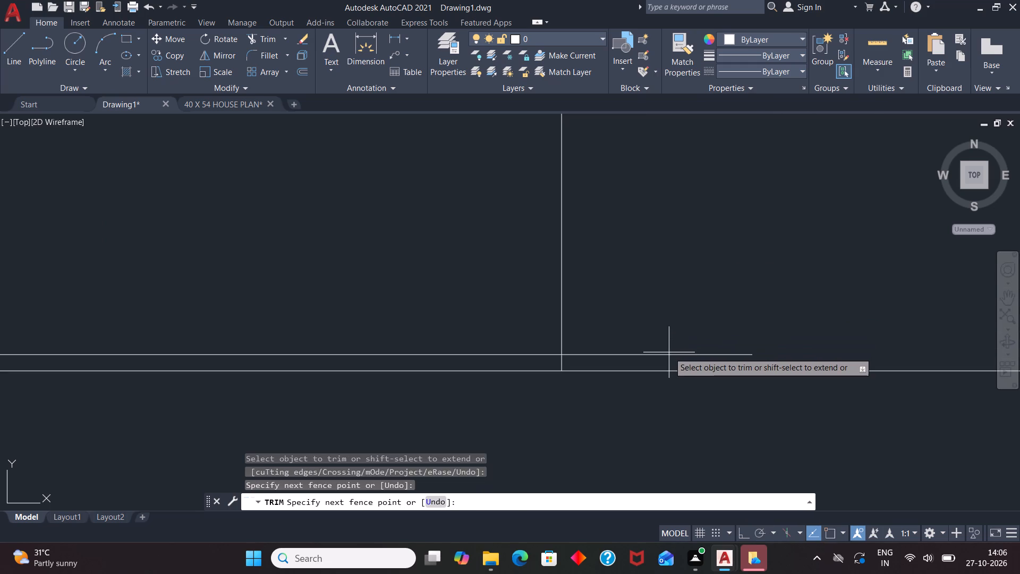
left_click_drag(669, 354, 669, 359)
left_click(674, 354)
Trim the exposed lower-right partition lines below the upper offset rectangle and above the lower one.
scroll(684, 368, "down", 5)
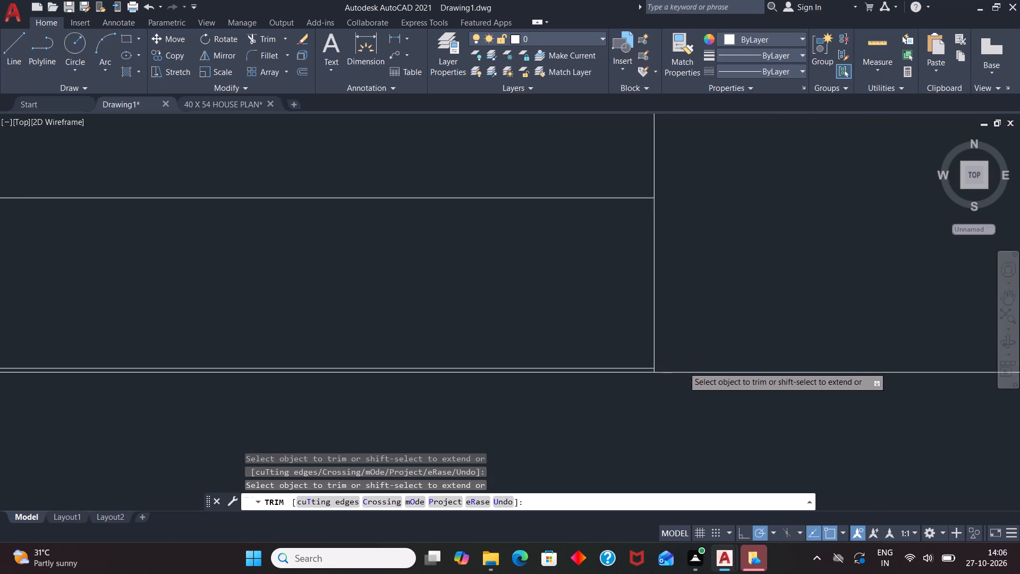
scroll(744, 358, "down", 4)
scroll(590, 362, "up", 1)
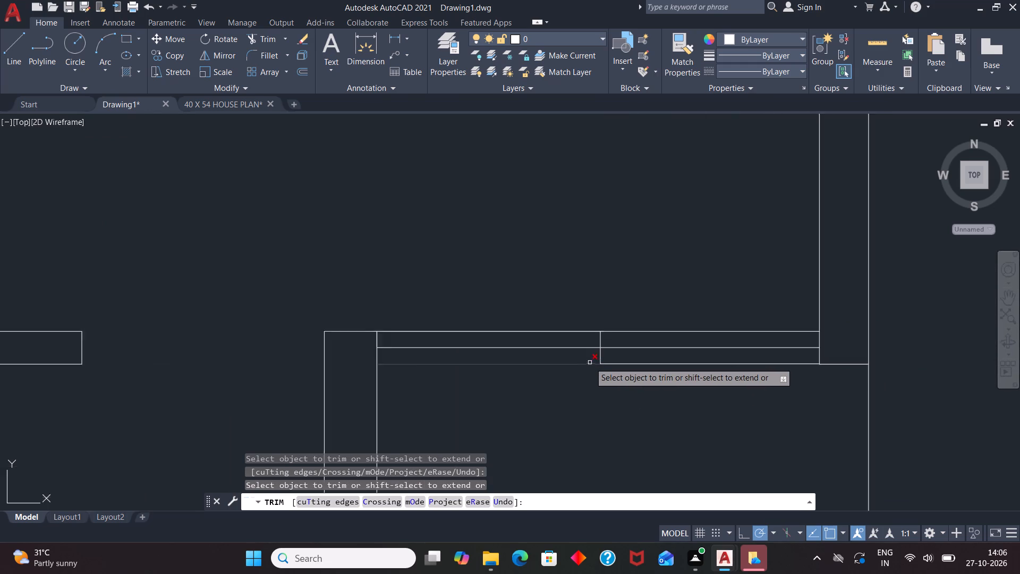
scroll(590, 362, "up", 1)
left_click_drag(585, 367, 582, 375)
left_click_drag(581, 377, 581, 384)
left_click_drag(578, 359, 580, 390)
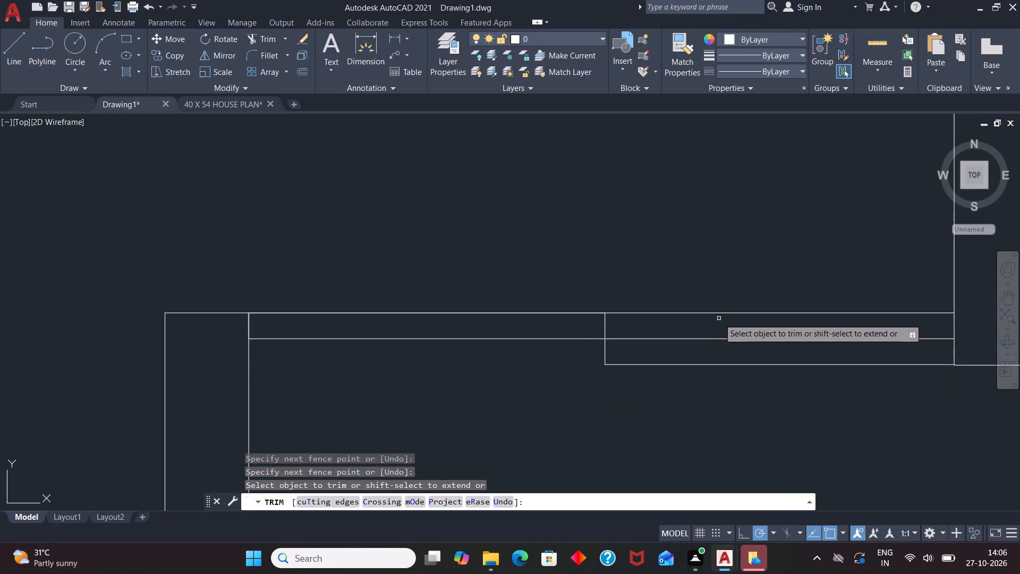
left_click(720, 314)
scroll(665, 336, "down", 3)
key("space")
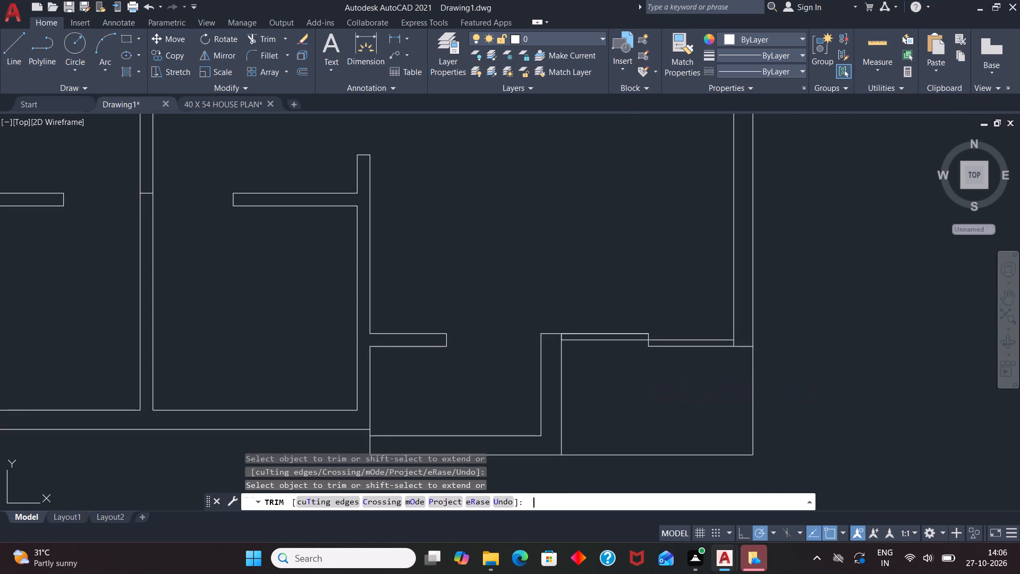
scroll(692, 359, "down", 3)
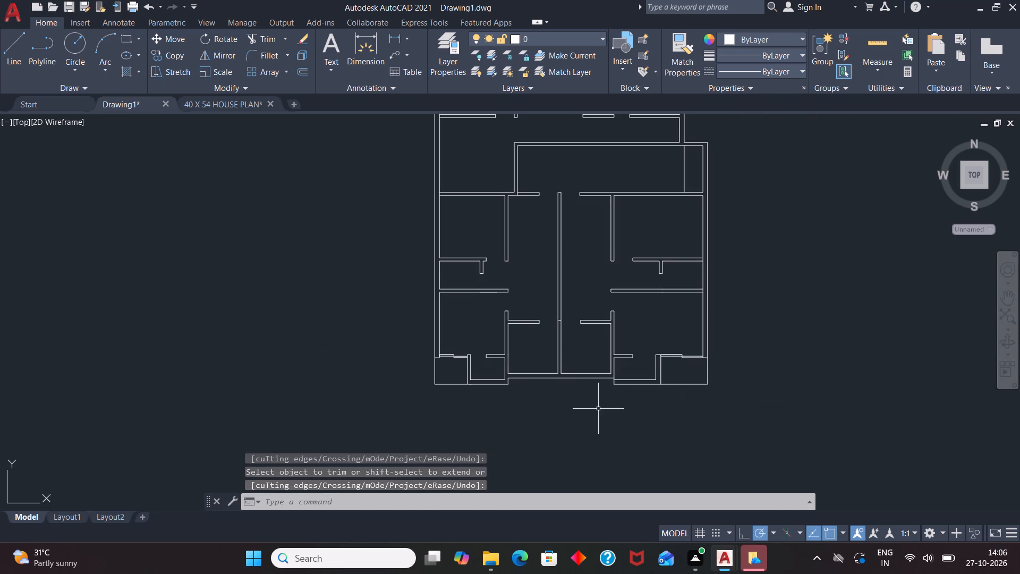
scroll(608, 432, "down", 1)
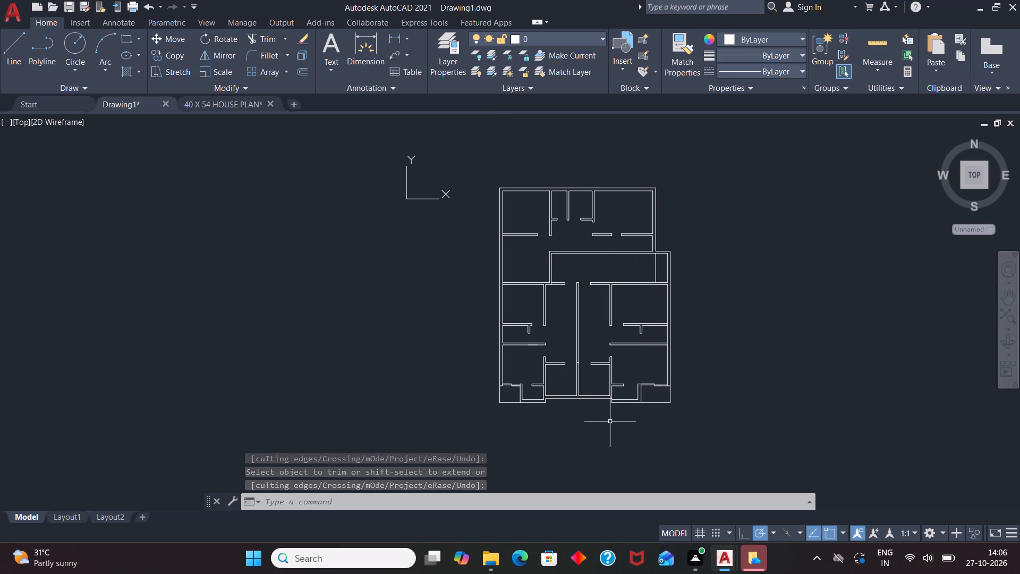
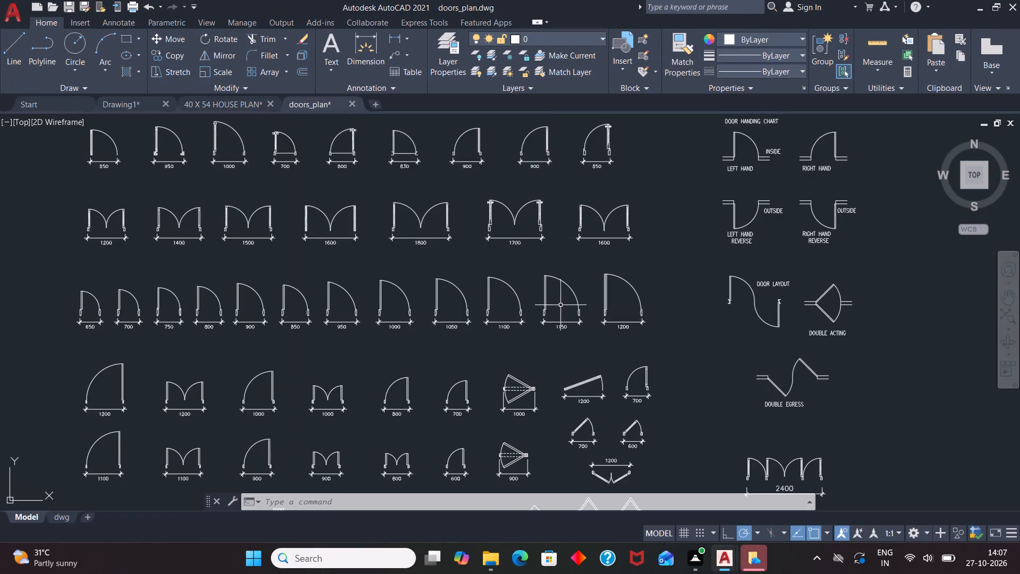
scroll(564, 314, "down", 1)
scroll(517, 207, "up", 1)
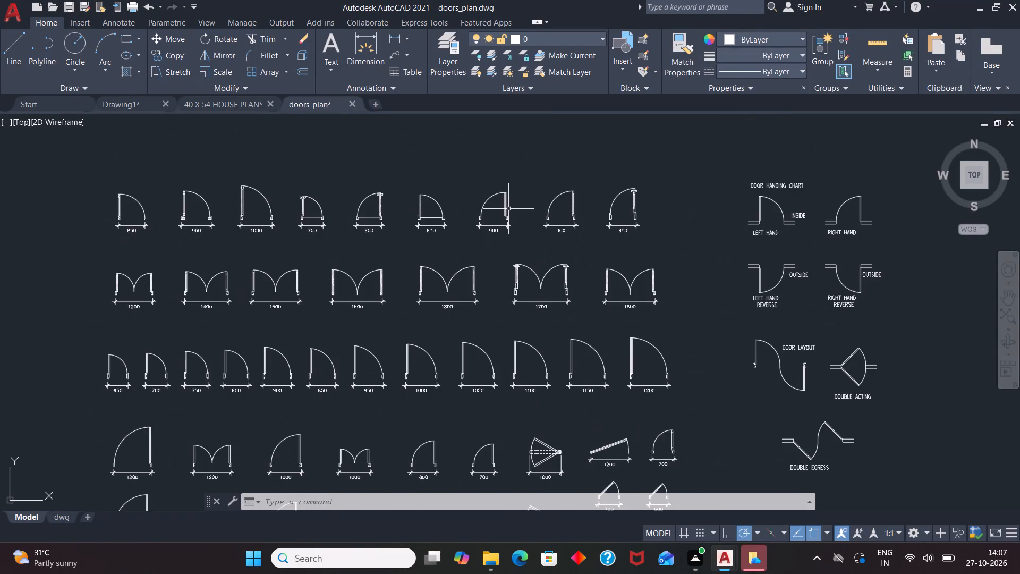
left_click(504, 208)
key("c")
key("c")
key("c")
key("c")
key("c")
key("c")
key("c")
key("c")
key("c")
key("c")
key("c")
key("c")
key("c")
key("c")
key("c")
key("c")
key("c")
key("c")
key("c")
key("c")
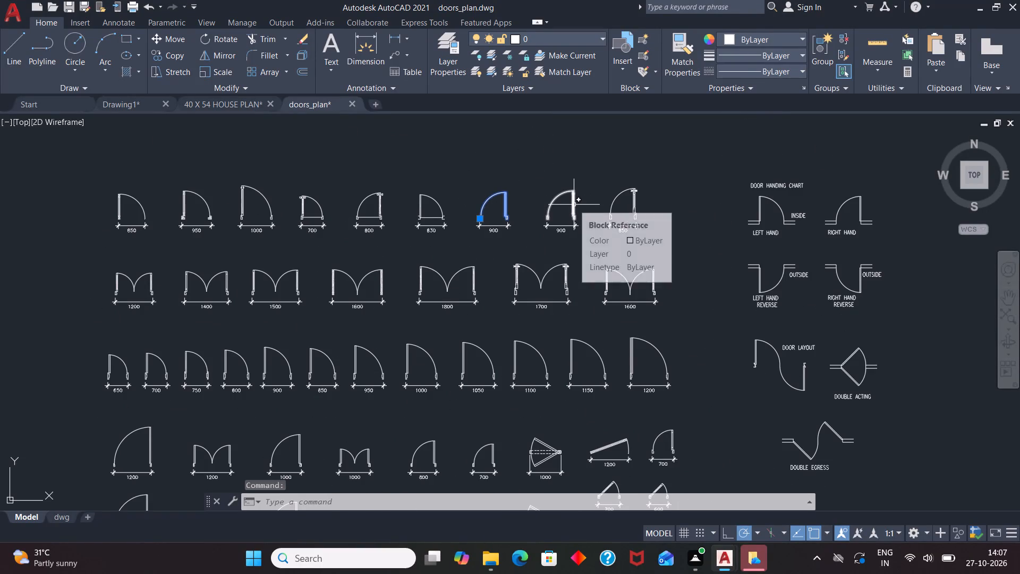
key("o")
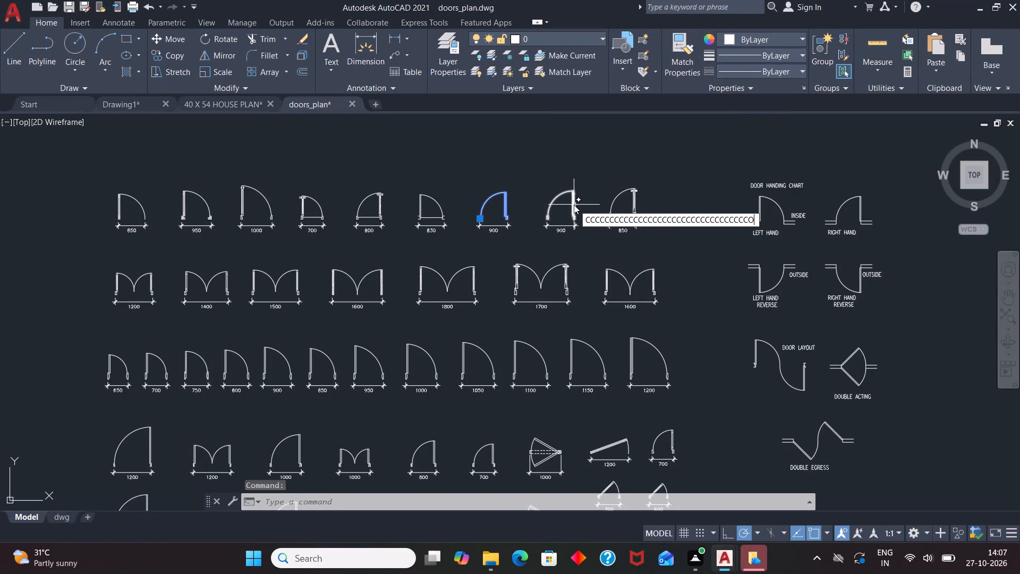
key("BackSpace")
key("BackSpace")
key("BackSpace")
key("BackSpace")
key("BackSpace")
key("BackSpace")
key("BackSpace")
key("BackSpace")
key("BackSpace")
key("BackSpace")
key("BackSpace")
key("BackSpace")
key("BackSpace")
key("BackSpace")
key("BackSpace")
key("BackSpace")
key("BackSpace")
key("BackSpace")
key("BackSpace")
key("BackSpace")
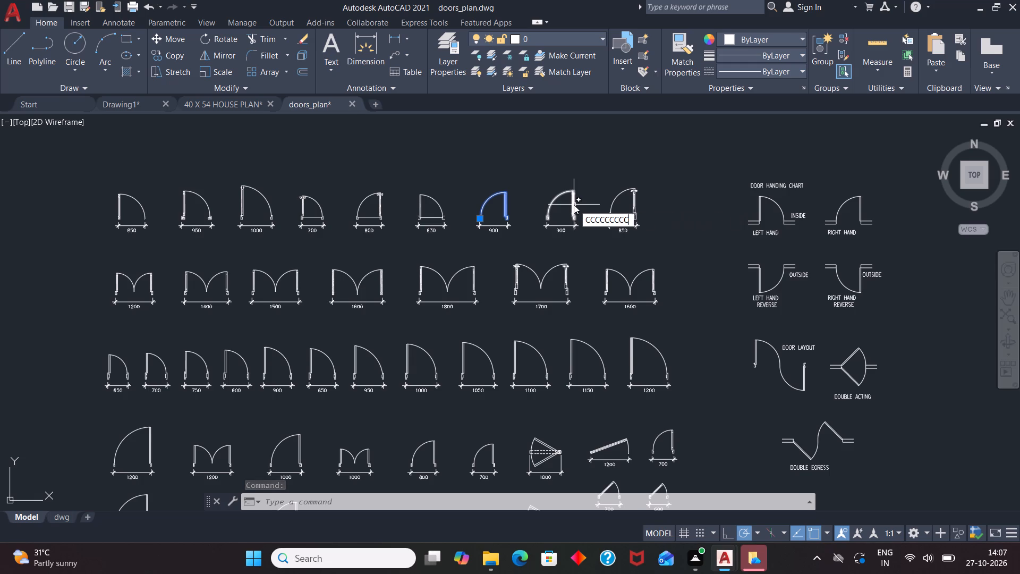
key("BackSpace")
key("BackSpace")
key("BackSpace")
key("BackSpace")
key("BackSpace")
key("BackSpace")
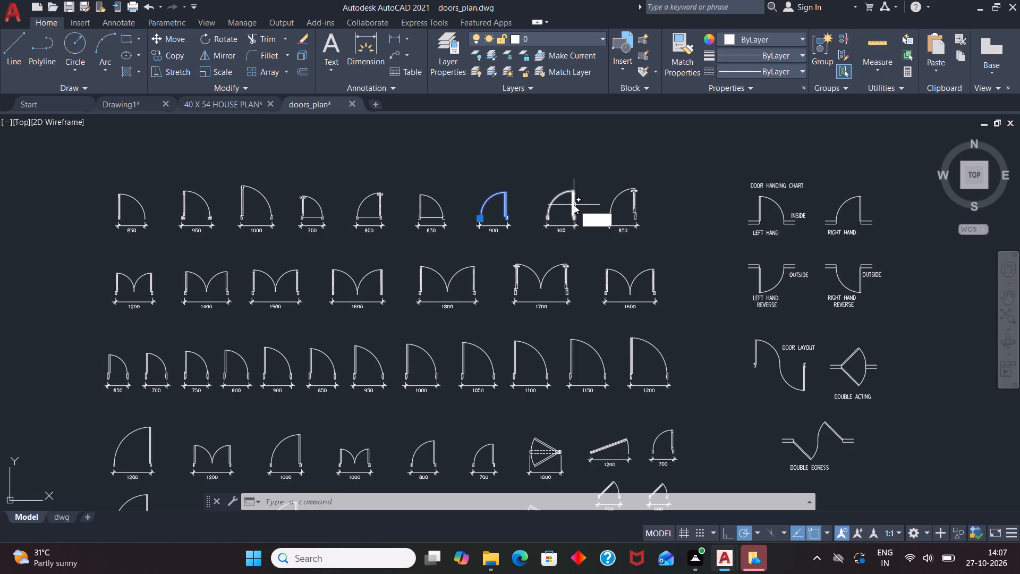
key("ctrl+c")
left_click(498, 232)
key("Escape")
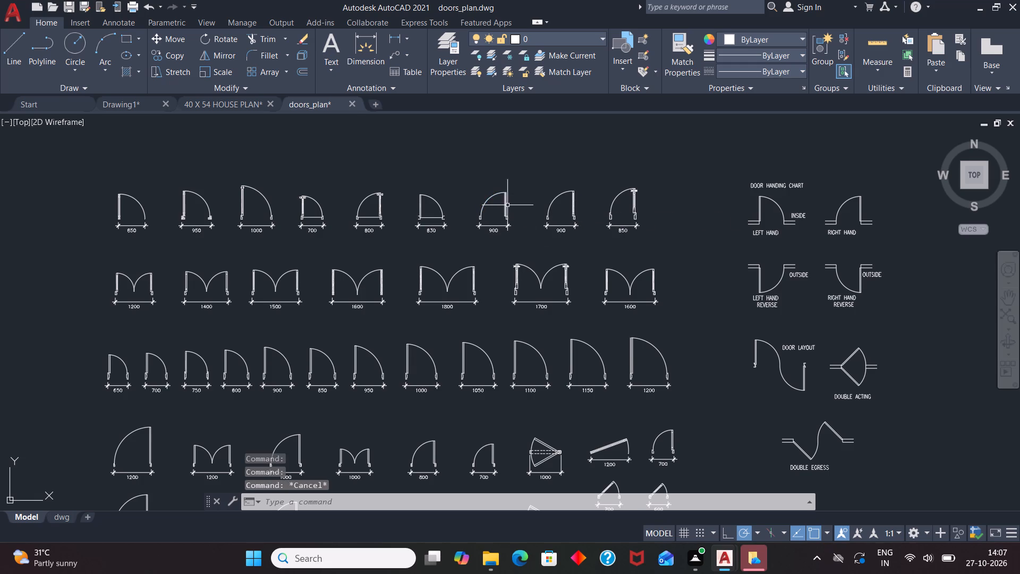
Copy the first of the two adjacent 900 single-door blocks in the top row to the clipboard.
left_click(507, 201)
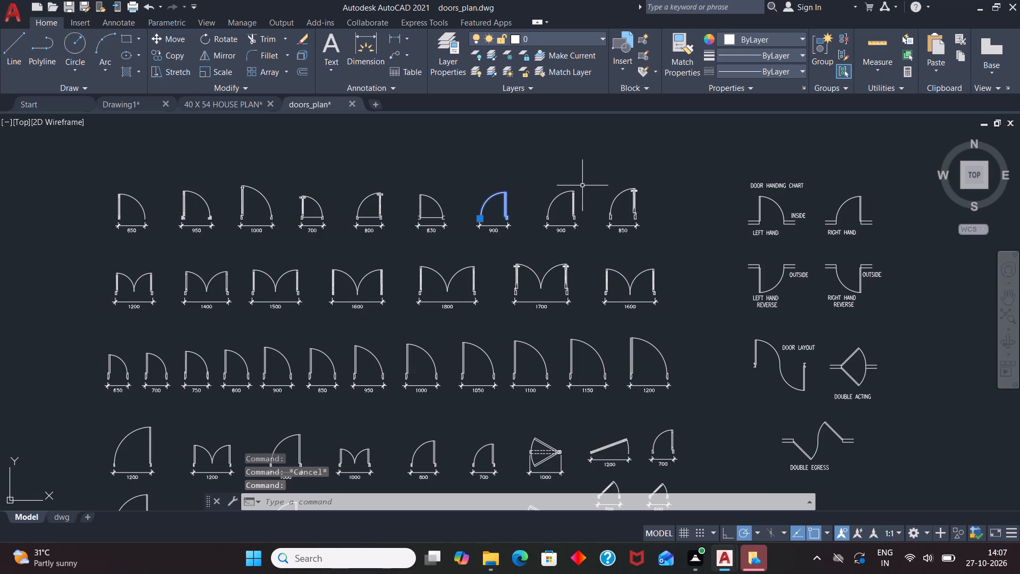
key("ctrl+c")
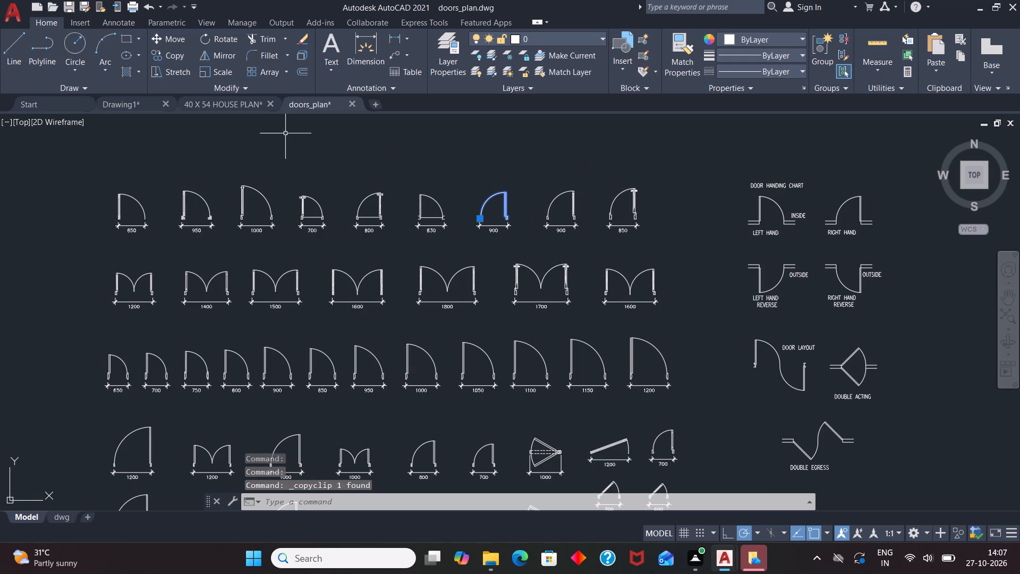
Paste the copied door block into Drawing1, in the empty space beside the floor plan.
left_click(246, 102)
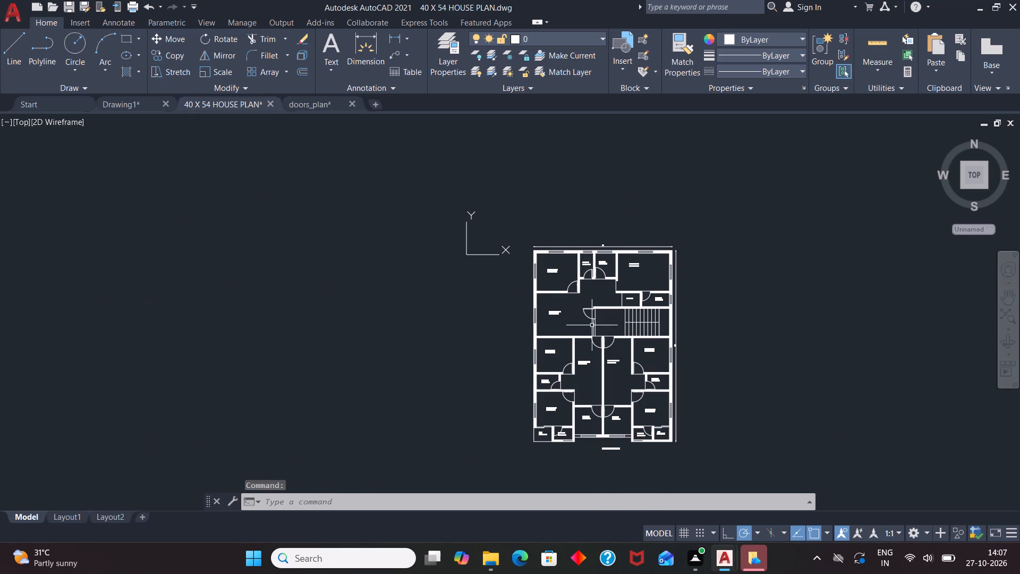
scroll(576, 301, "up", 3)
scroll(517, 305, "down", 2)
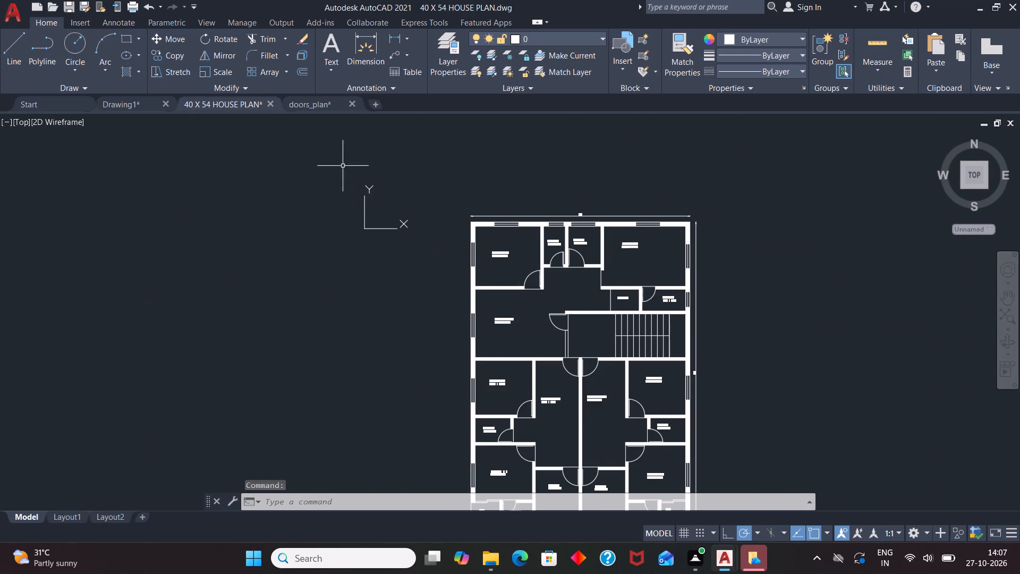
left_click(117, 107)
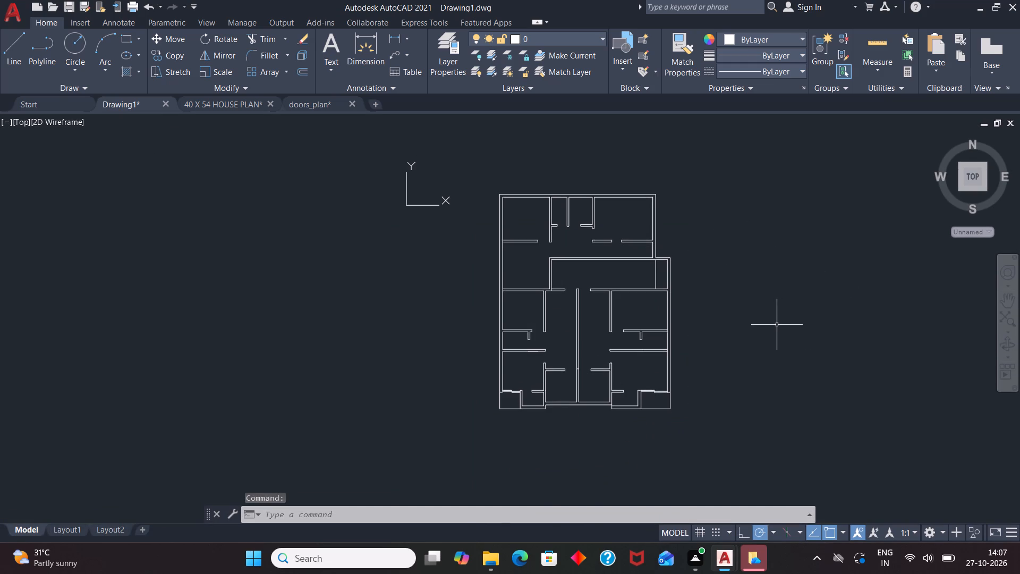
key("ctrl+v")
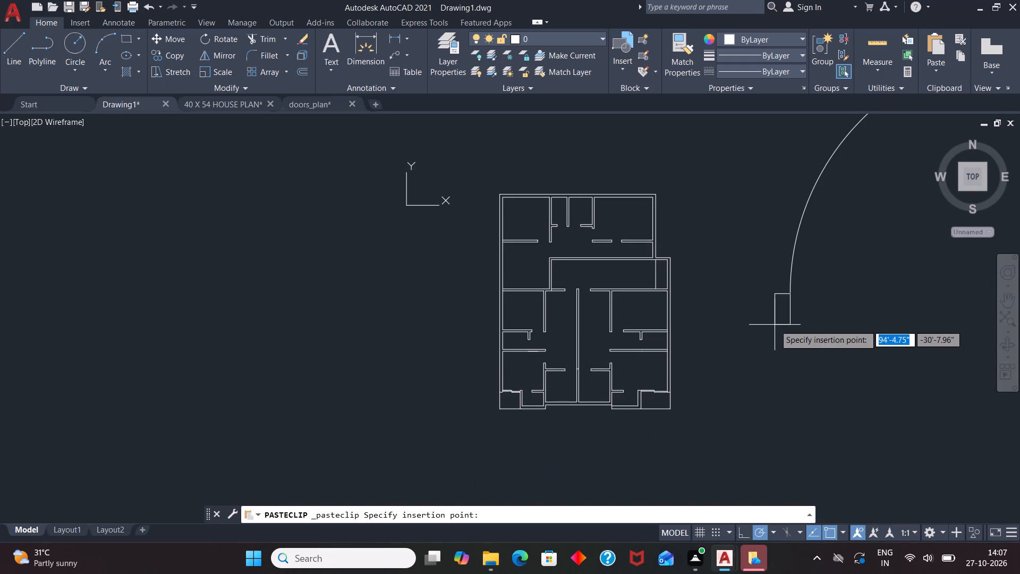
scroll(727, 335, "down", 2)
left_click(734, 342)
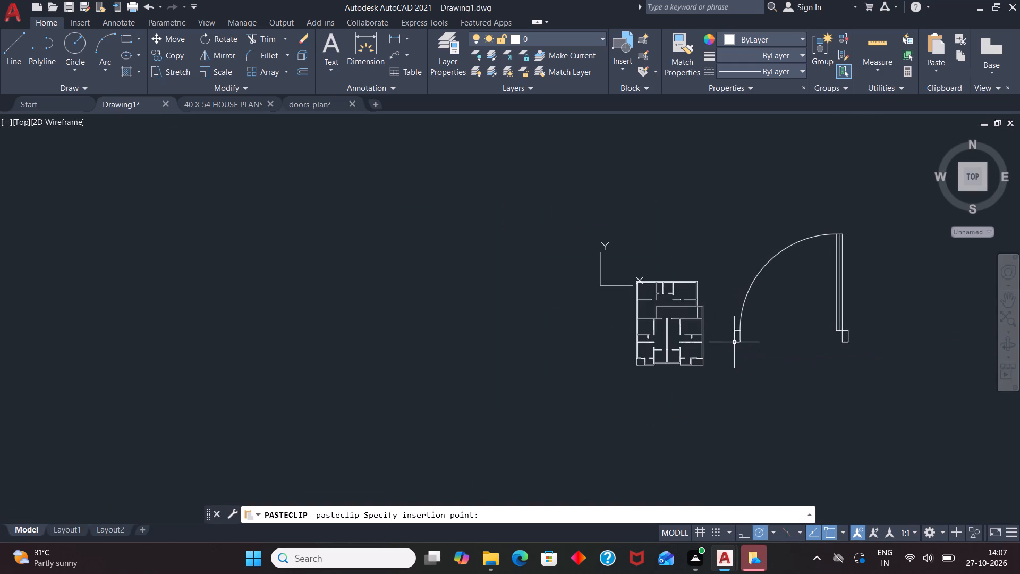
Scale the pasted door block down freehand, using the jamb at the arc's free end as the base point.
left_click(845, 330)
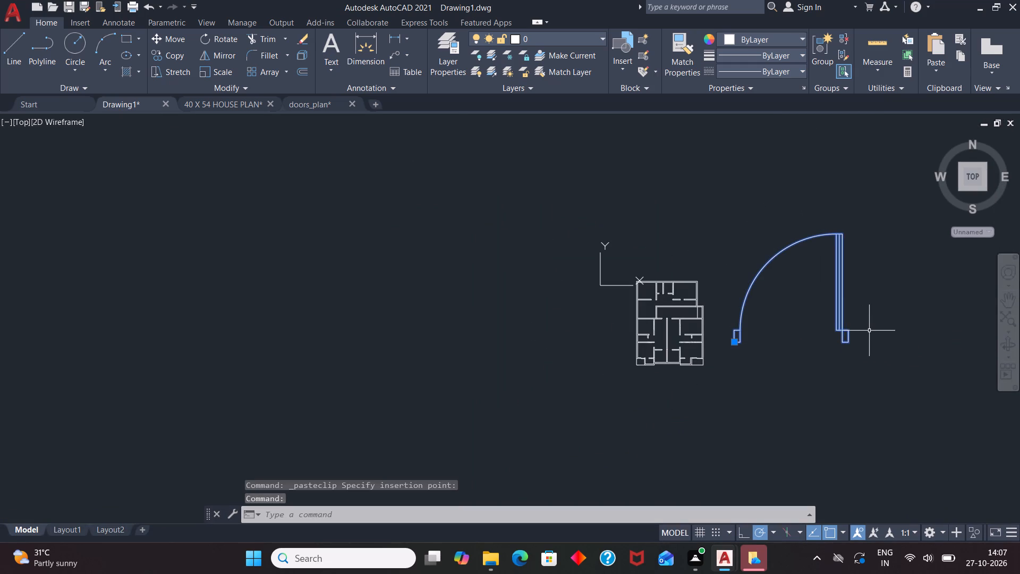
type("SC")
key("Return")
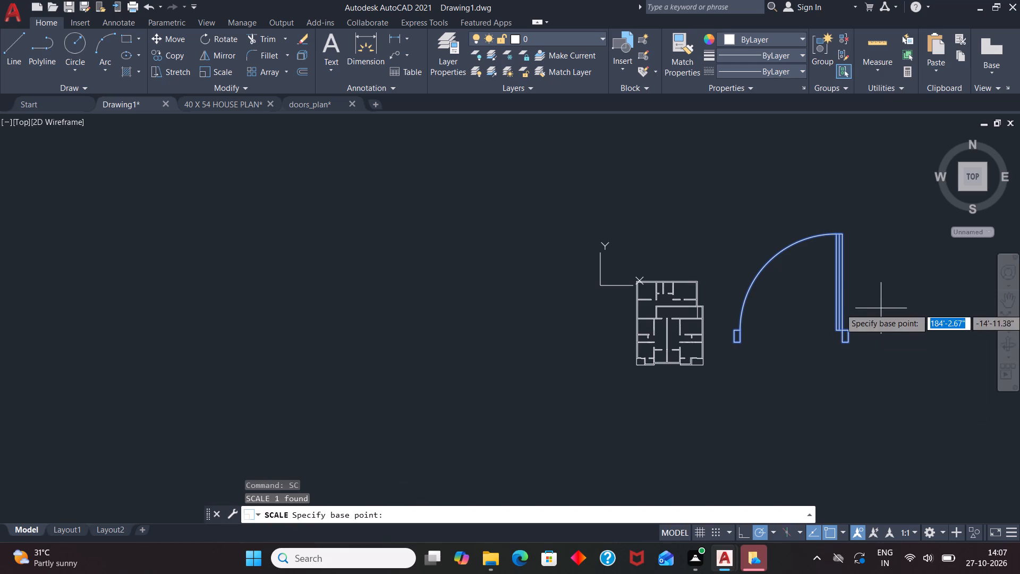
scroll(734, 350, "up", 2)
left_click(734, 334)
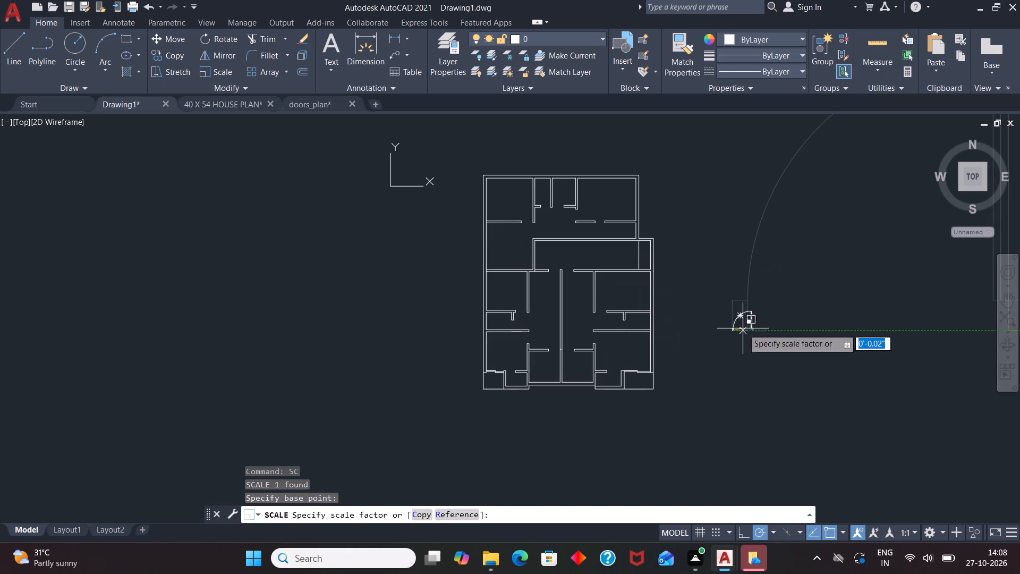
left_click(749, 322)
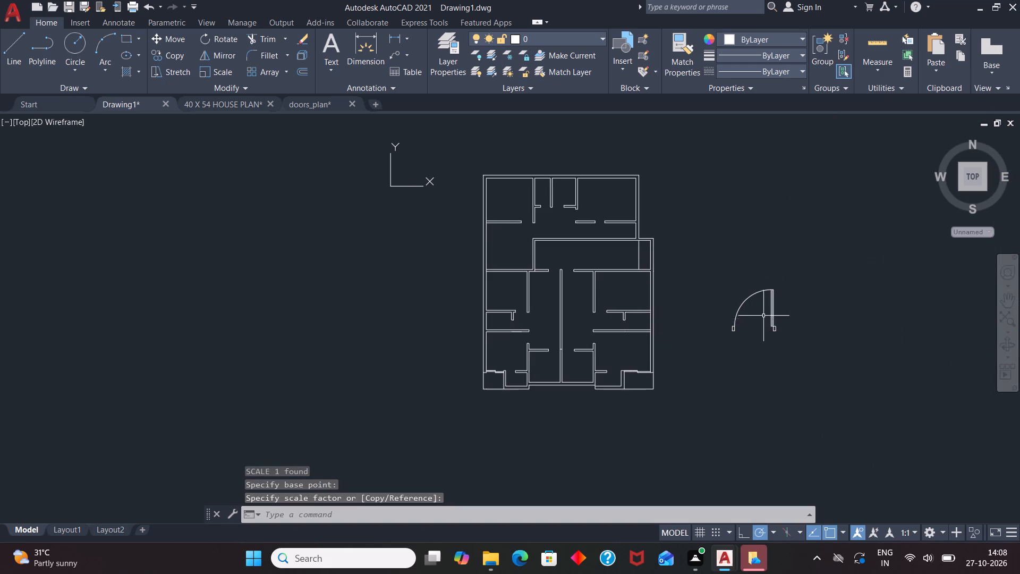
Scale the door block down further from the same arc-end jamb, closer to the plan's door opening size.
left_click(738, 312)
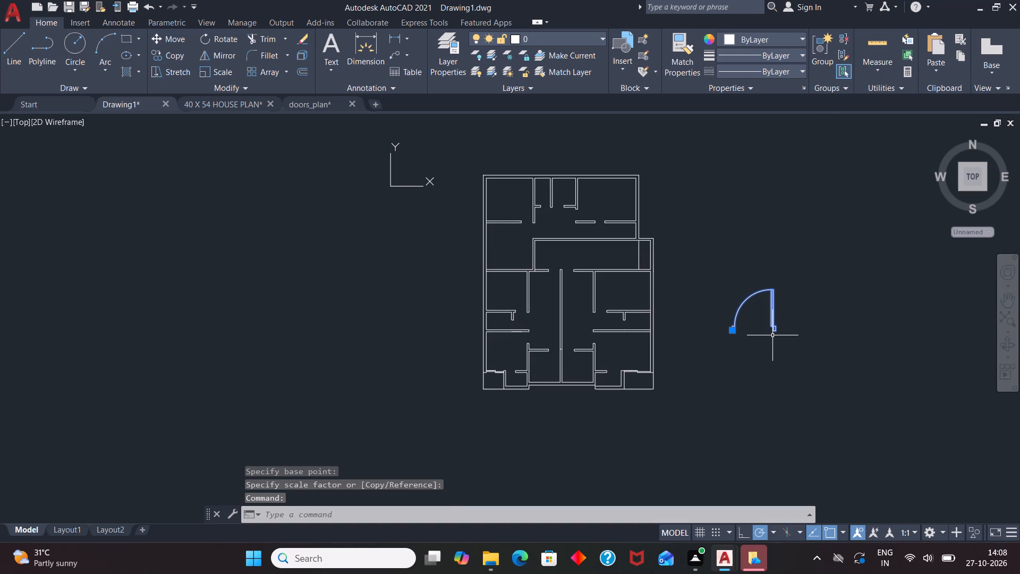
type("SC'")
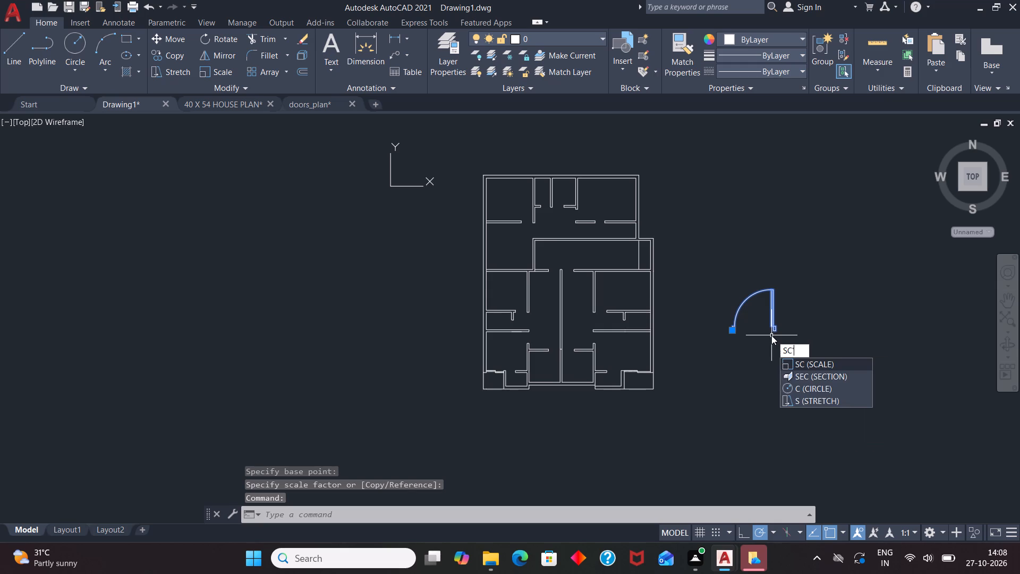
key("BackSpace")
key("Return")
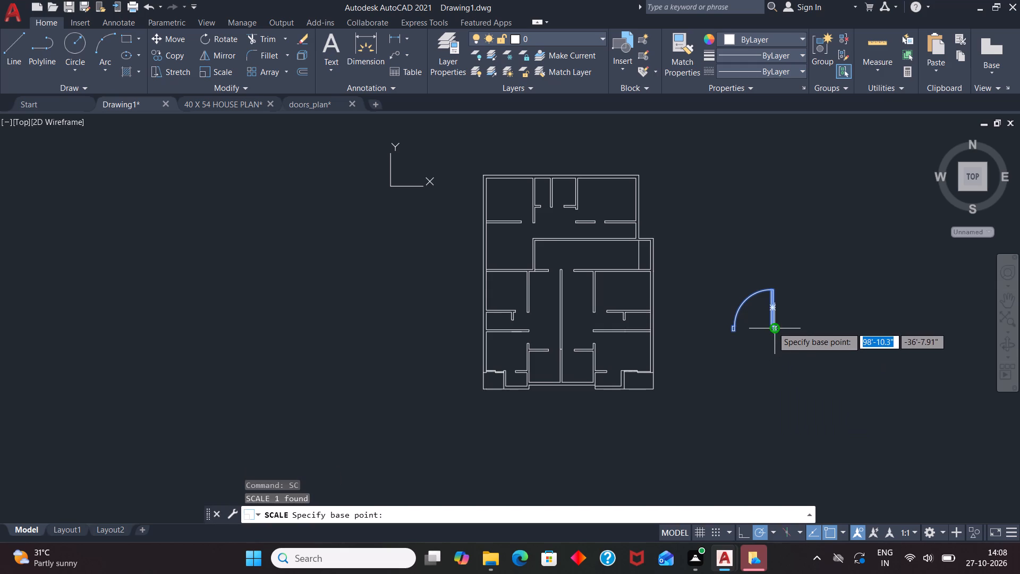
scroll(771, 326, "up", 2)
left_click(668, 339)
left_click(682, 332)
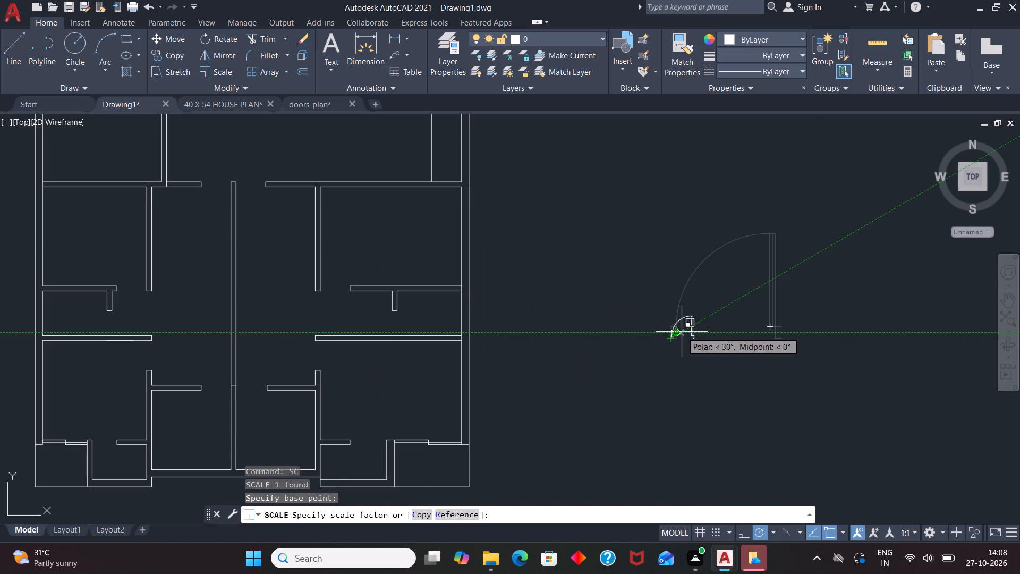
Mirror the reduced door block about a vertical line beside it, keeping the source door.
left_click(693, 331)
type("MI")
key("Return")
left_click_drag(721, 290, 724, 302)
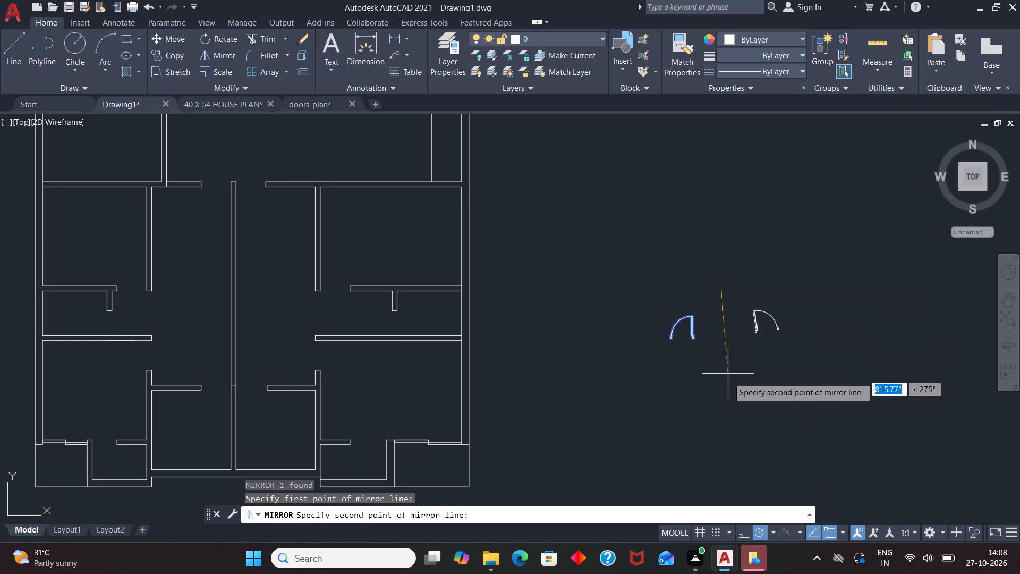
left_click(718, 410)
left_click_drag(732, 454, 720, 415)
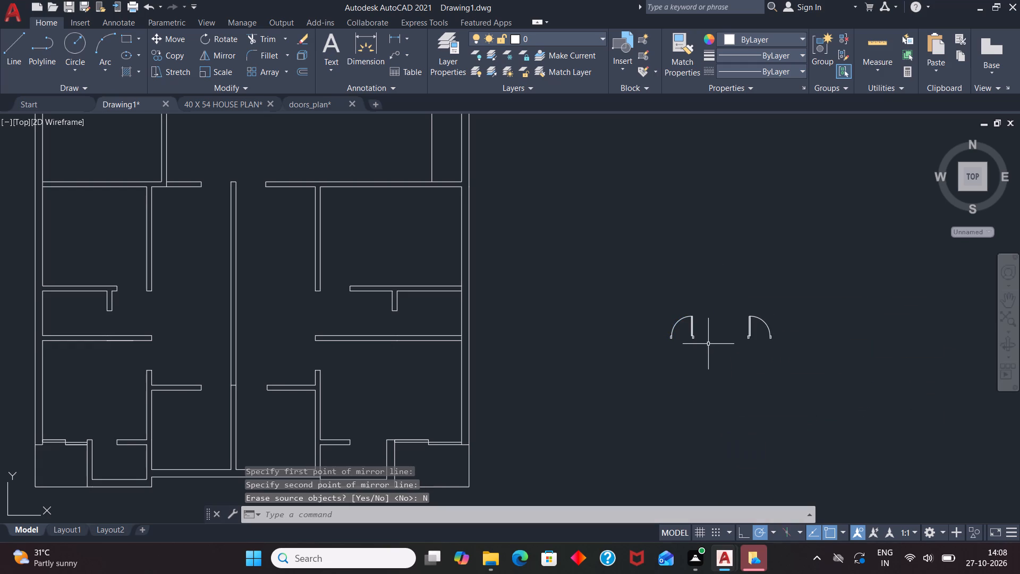
Copy the original reduced door from its hinge-side jamb corner into the door opening of the plan's upper-left room.
left_click(692, 316)
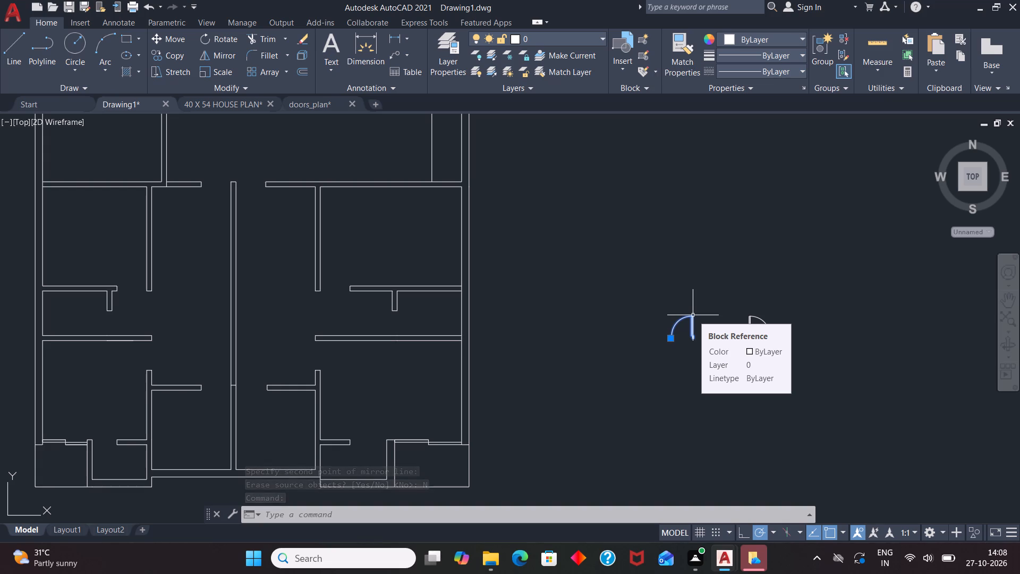
scroll(763, 373, "down", 2)
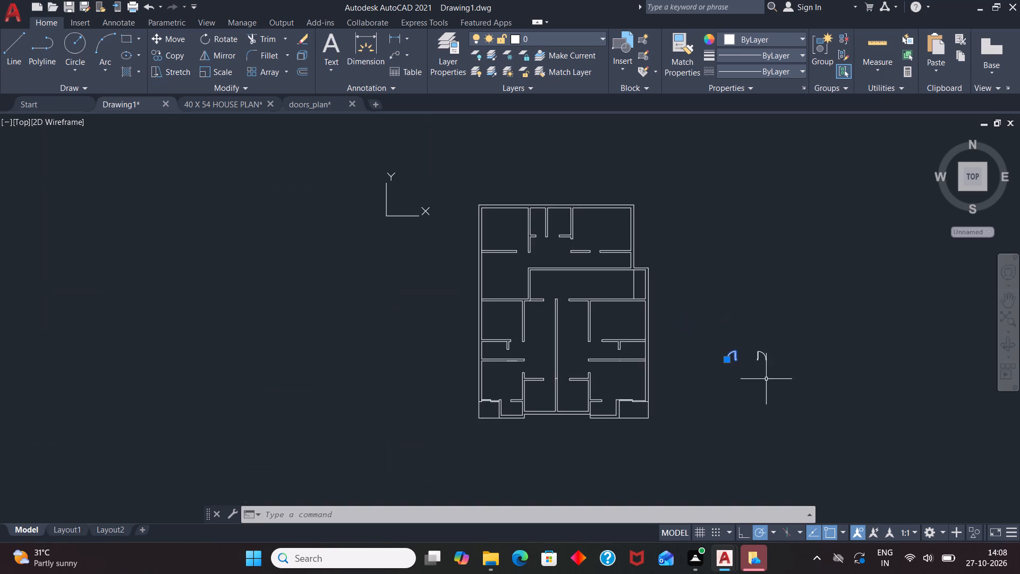
scroll(711, 315, "up", 1)
type("CO")
key("Return")
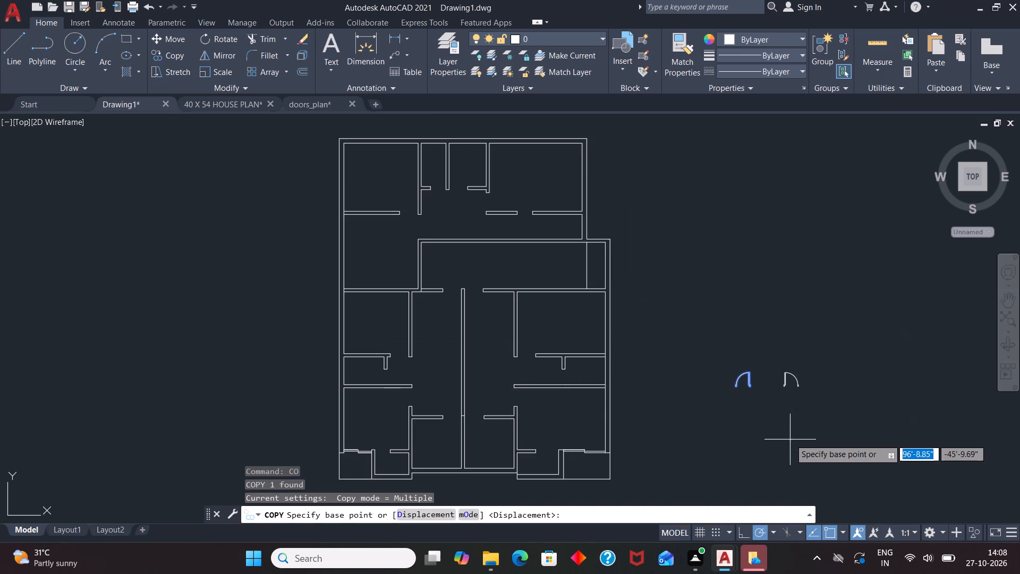
left_click(754, 387)
scroll(396, 191, "up", 5)
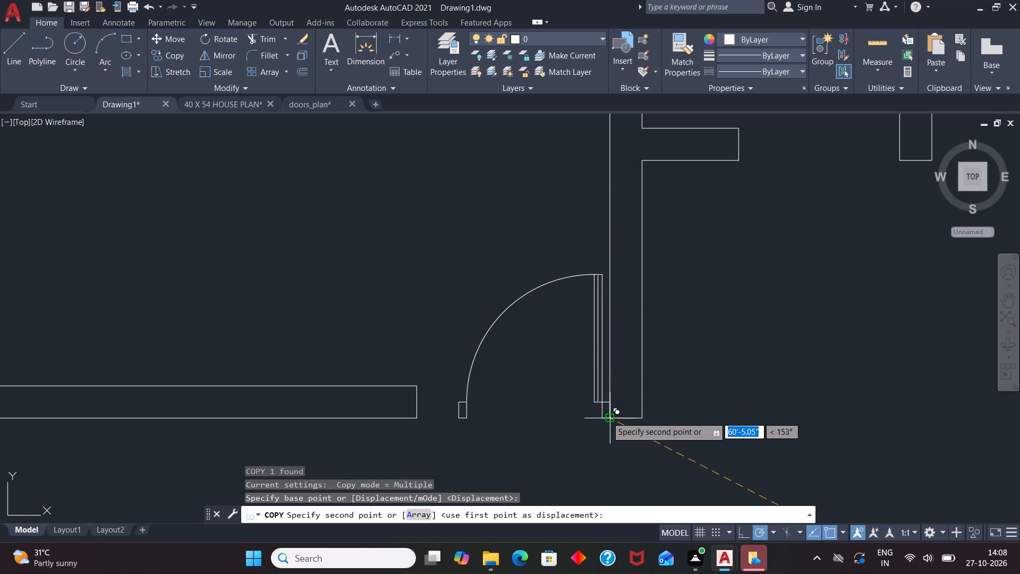
left_click(609, 415)
key("Escape")
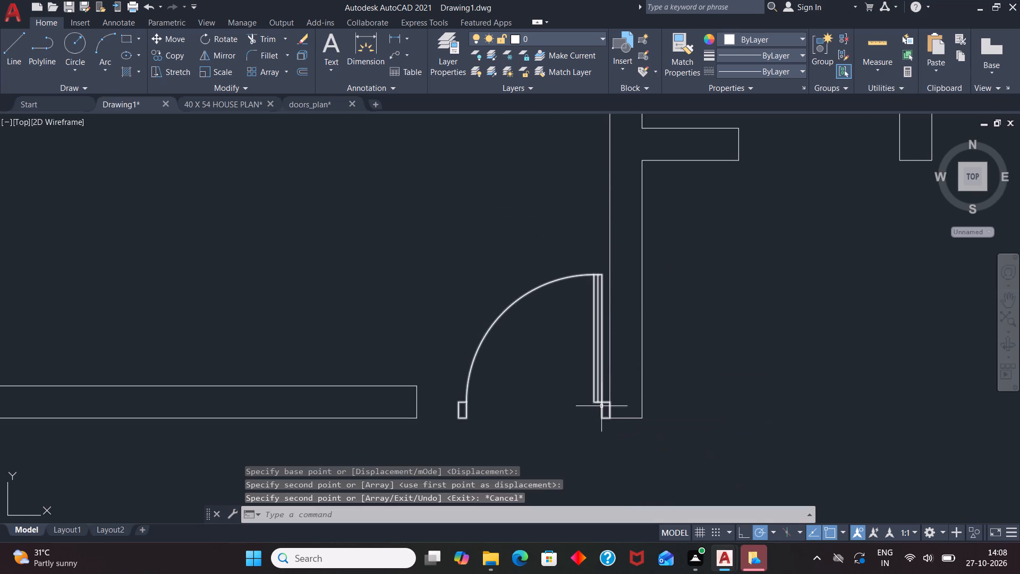
Scale the placed door by about 1.27 from its hinge-side corner so it spans the upper-left room's opening.
left_click(601, 404)
type("SC")
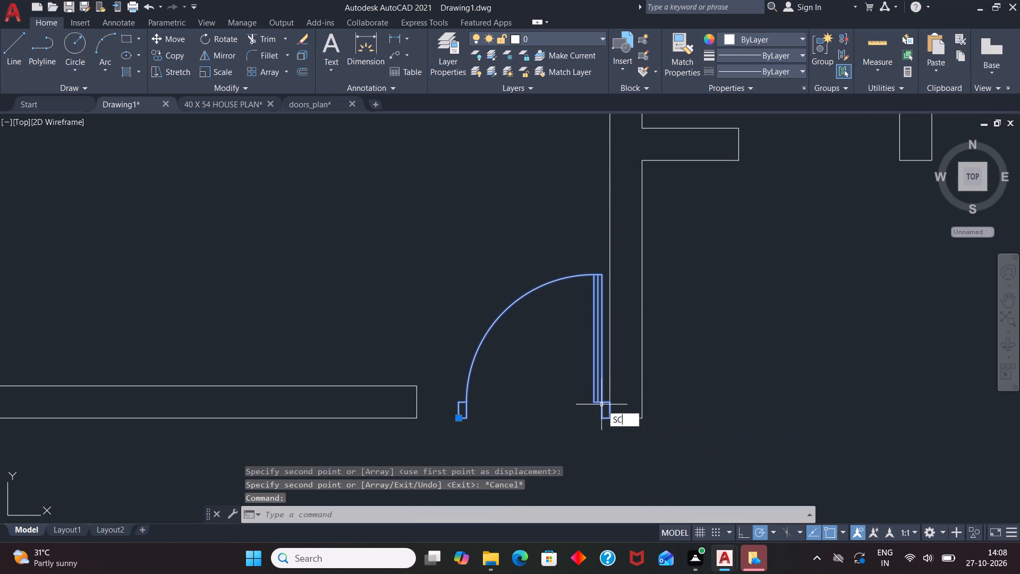
key("Return")
left_click(613, 419)
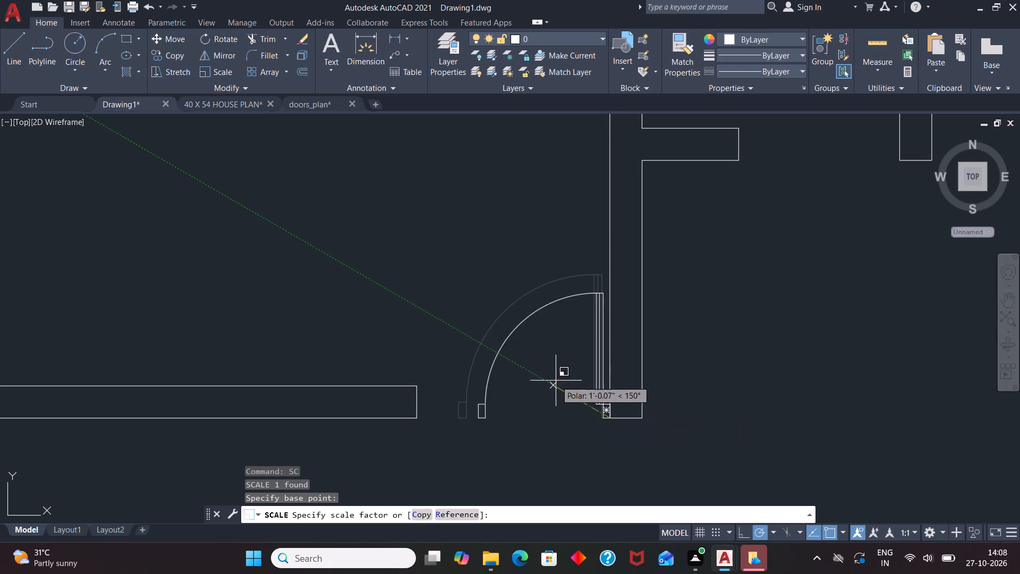
left_click(535, 357)
Copy the original door from its hinge-side jamb corner into the opening of the small room beside the upper-left room.
scroll(445, 332, "down", 2)
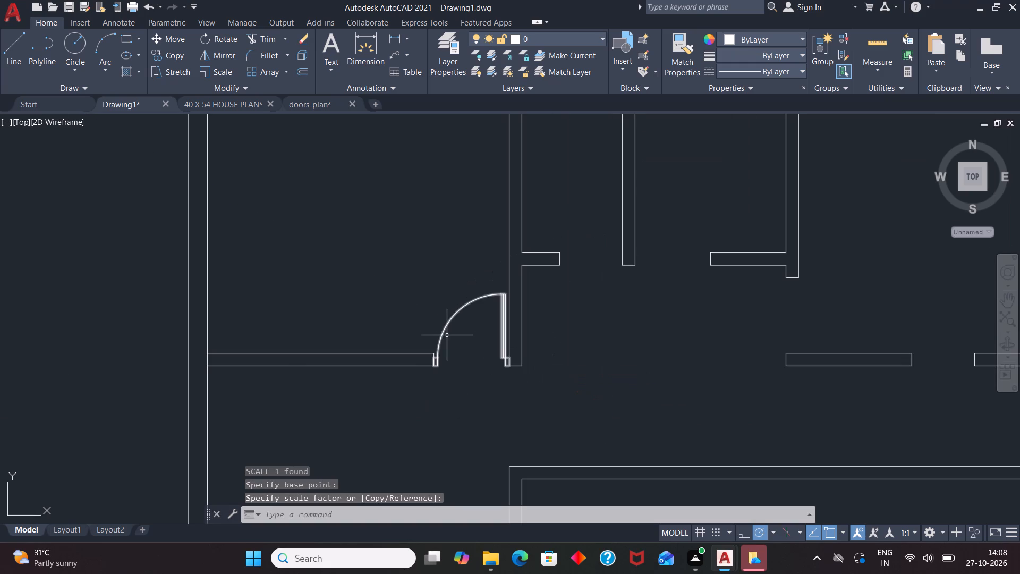
scroll(447, 348, "down", 3)
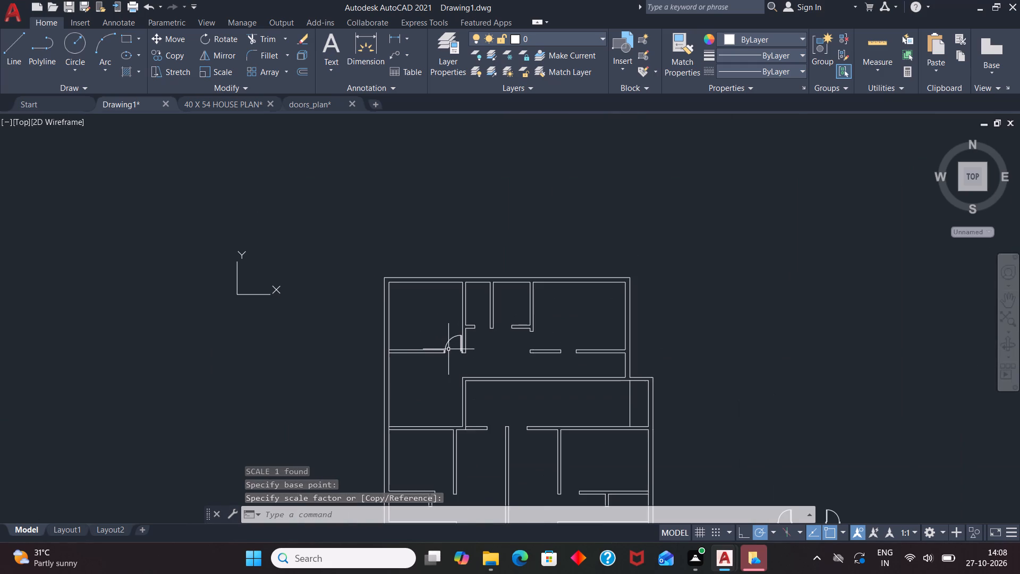
scroll(432, 356, "down", 2)
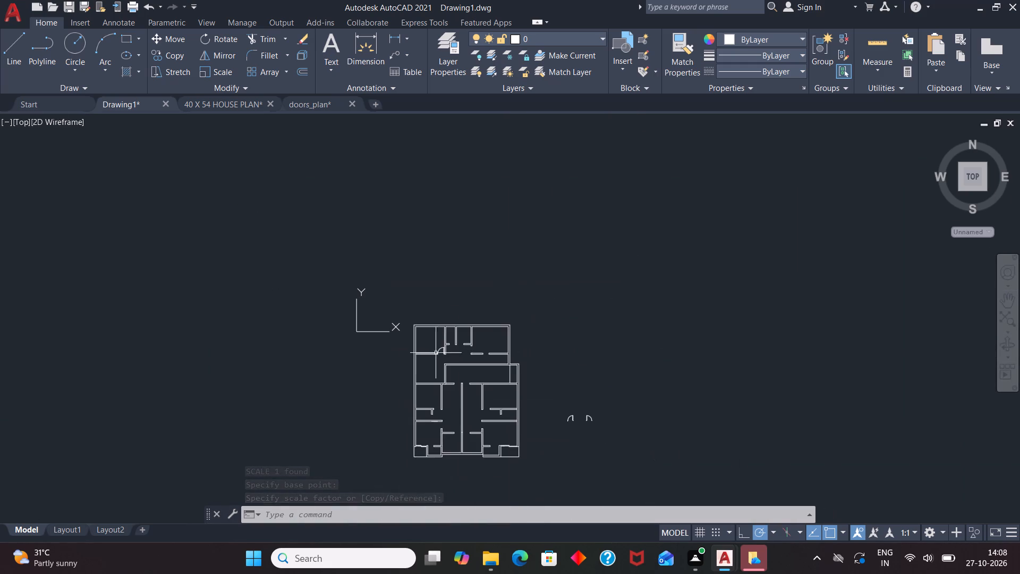
scroll(566, 431, "up", 2)
left_click(582, 391)
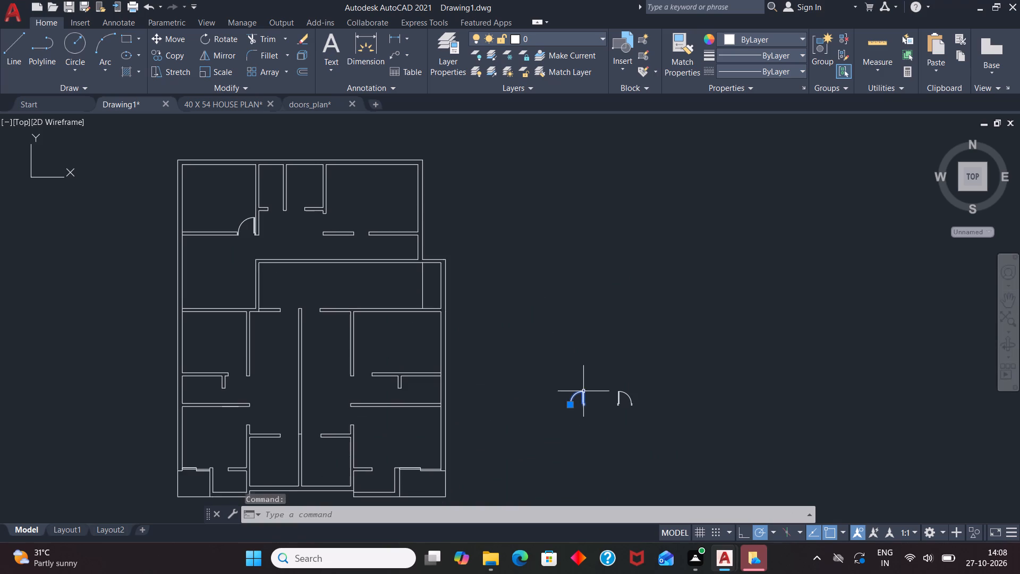
type("CO")
key("Return")
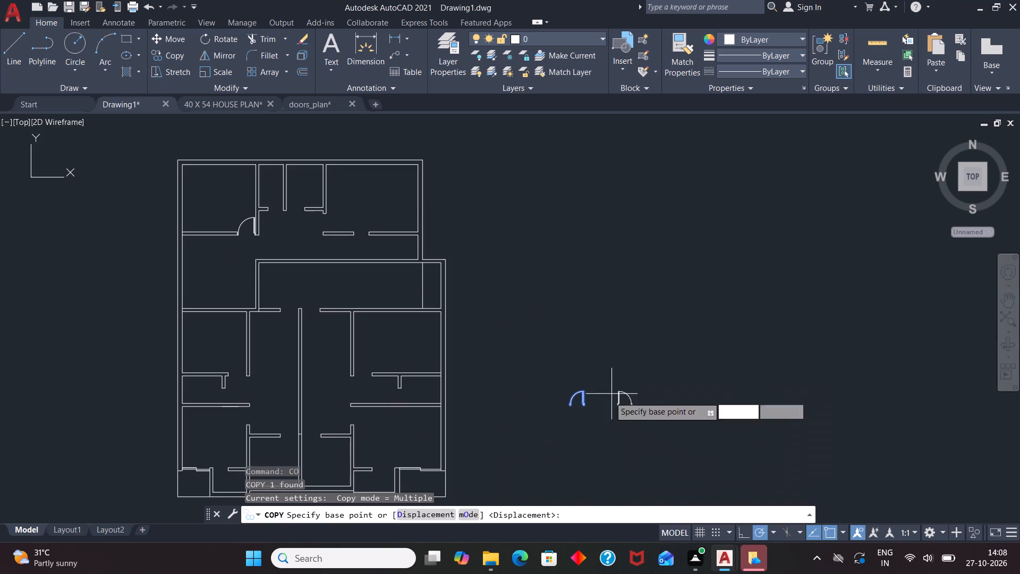
left_click(587, 410)
scroll(589, 408, "down", 1)
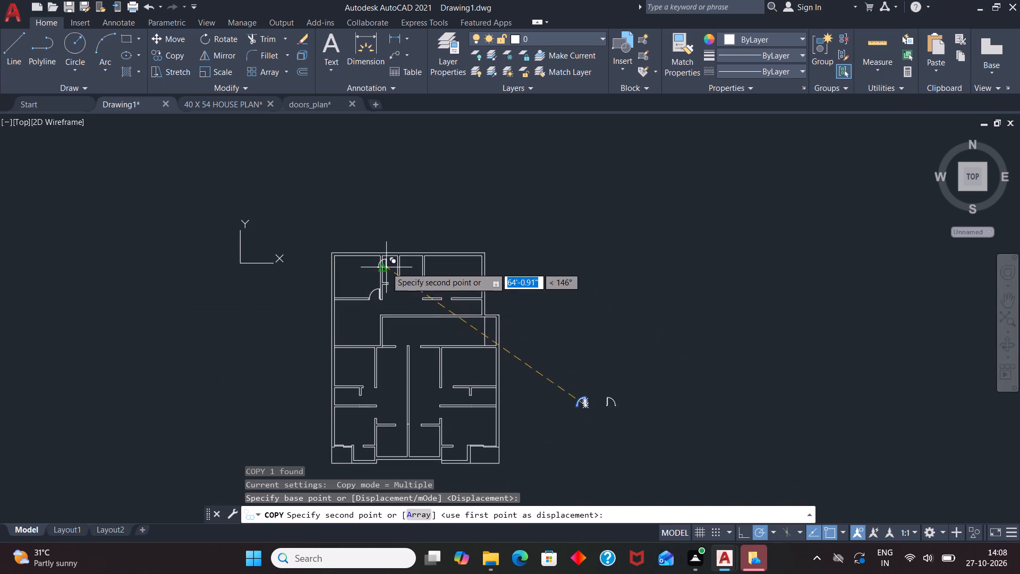
scroll(386, 269, "up", 5)
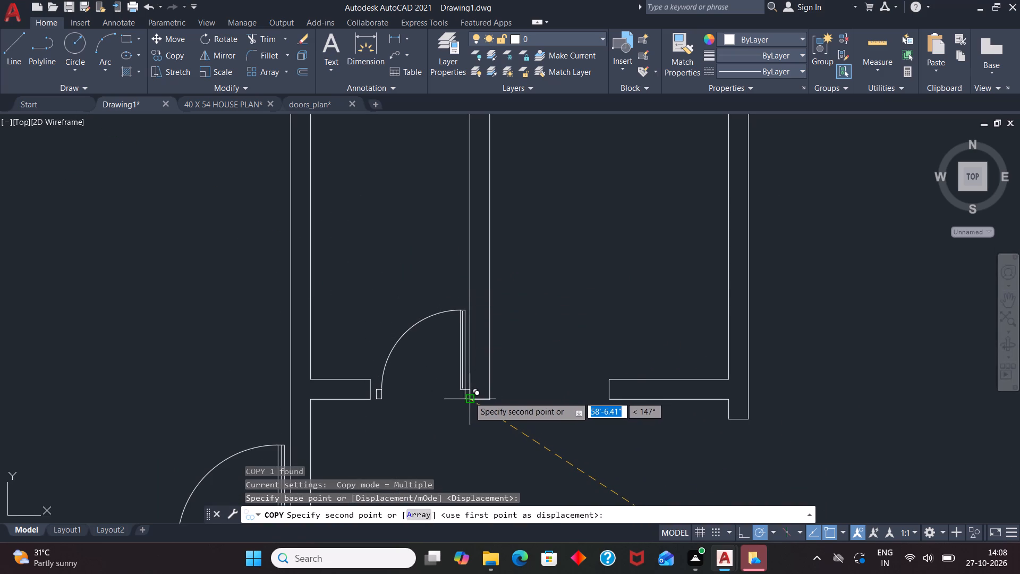
left_click(466, 396)
key("space")
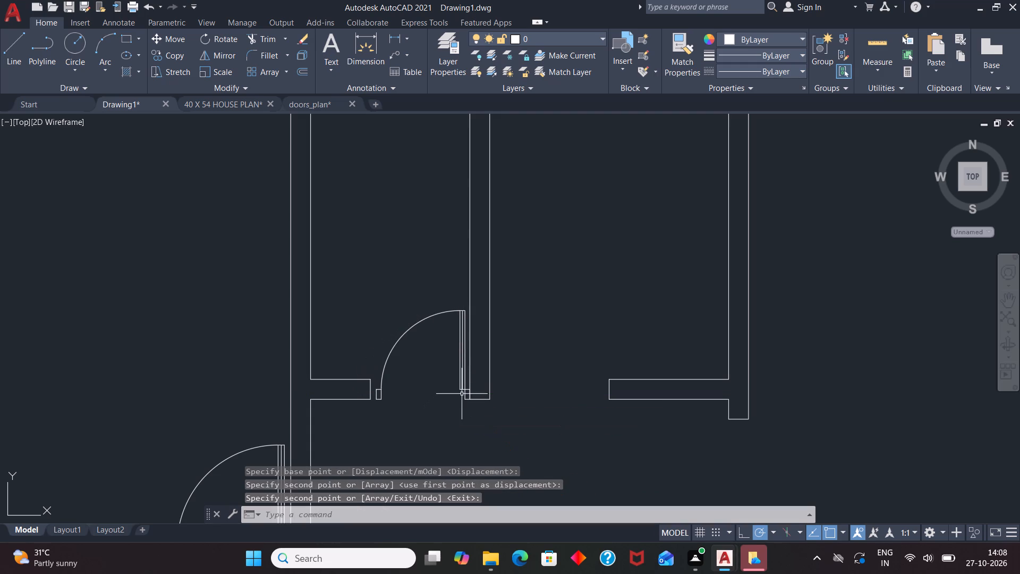
Scale the placed door by about 1.1 from its hinge-side corner so it spans the first small room's opening.
left_click(463, 391)
type("SC")
key("Return")
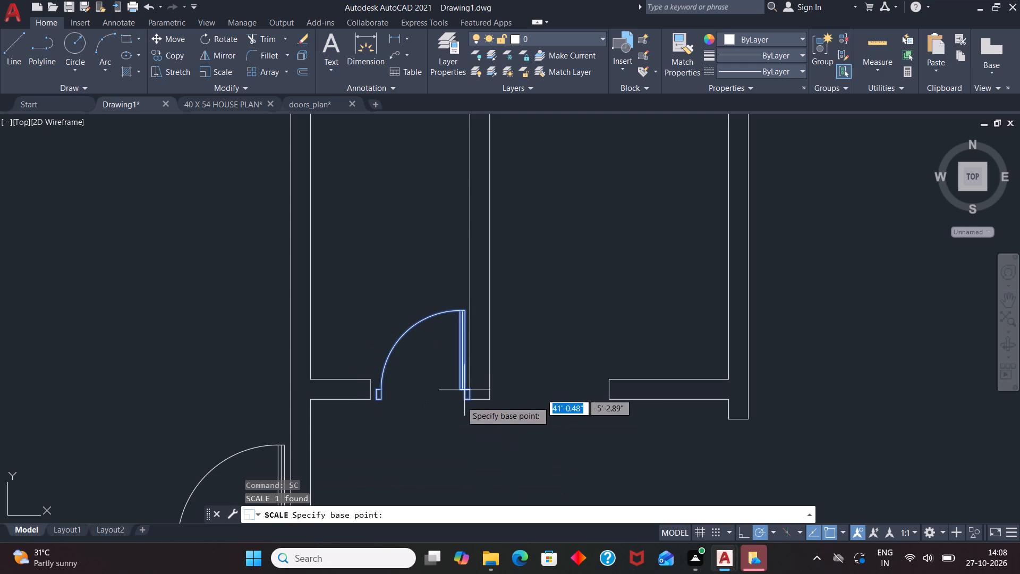
left_click(472, 399)
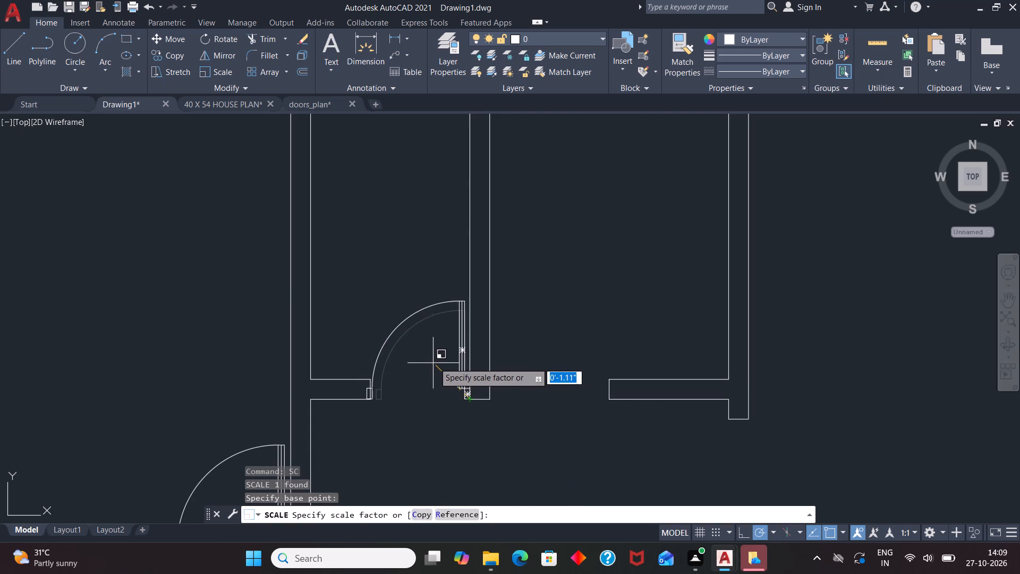
left_click(438, 361)
Copy the mirrored door from its hinge-side jamb corner into the opening of the second small room, against the shared partition wall.
scroll(430, 374, "down", 2)
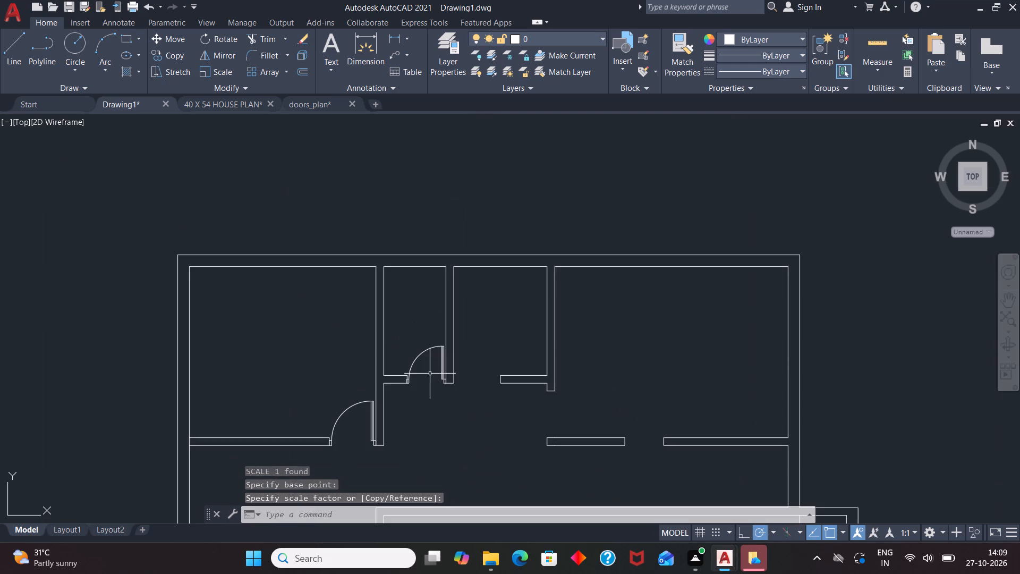
scroll(412, 348, "down", 1)
scroll(517, 267, "down", 3)
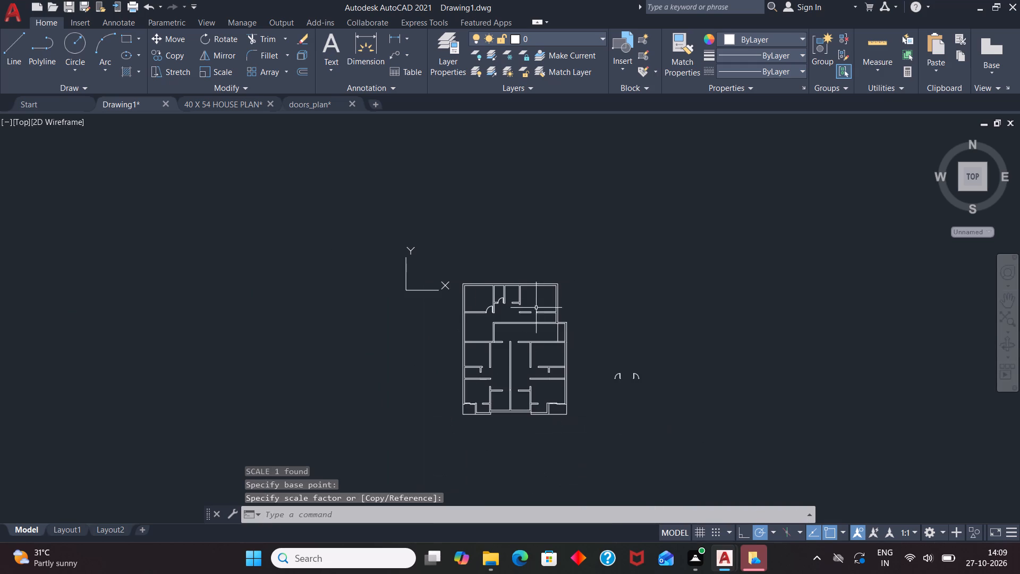
left_click(635, 375)
key("c")
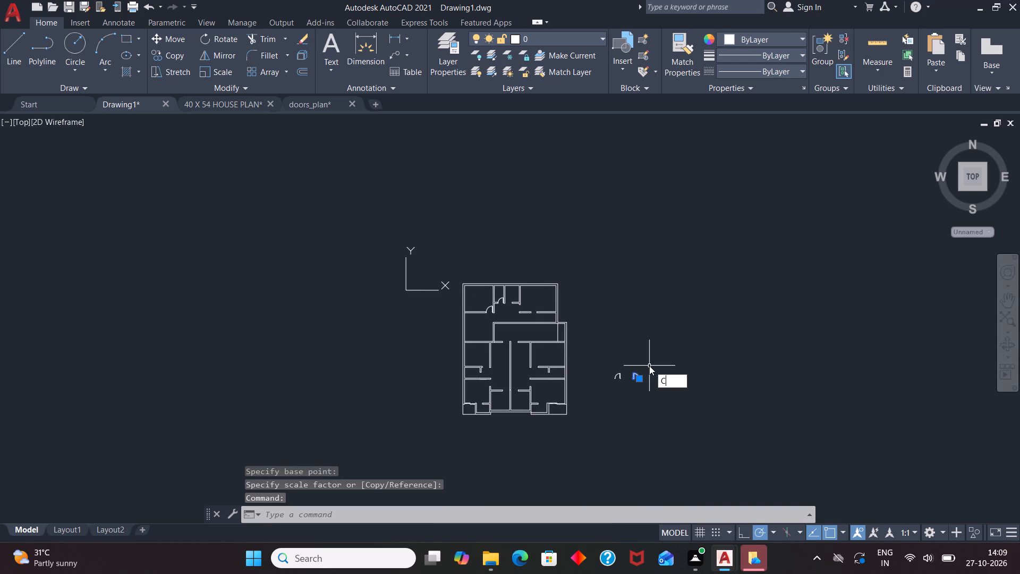
key("o")
key("Return")
scroll(636, 381, "up", 3)
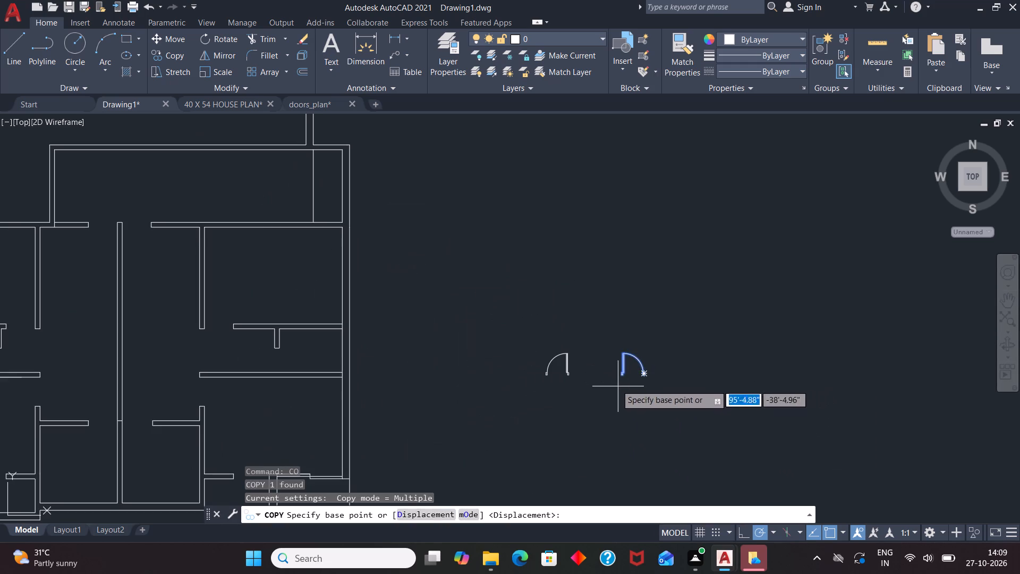
left_click(620, 376)
scroll(627, 380, "down", 2)
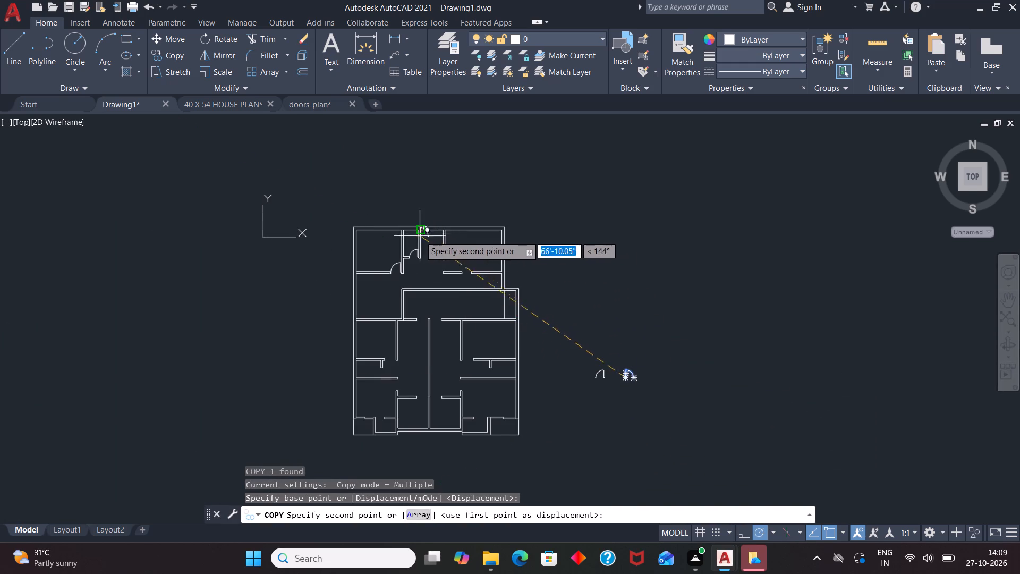
scroll(419, 237, "up", 4)
scroll(427, 340, "up", 5)
scroll(438, 349, "down", 1)
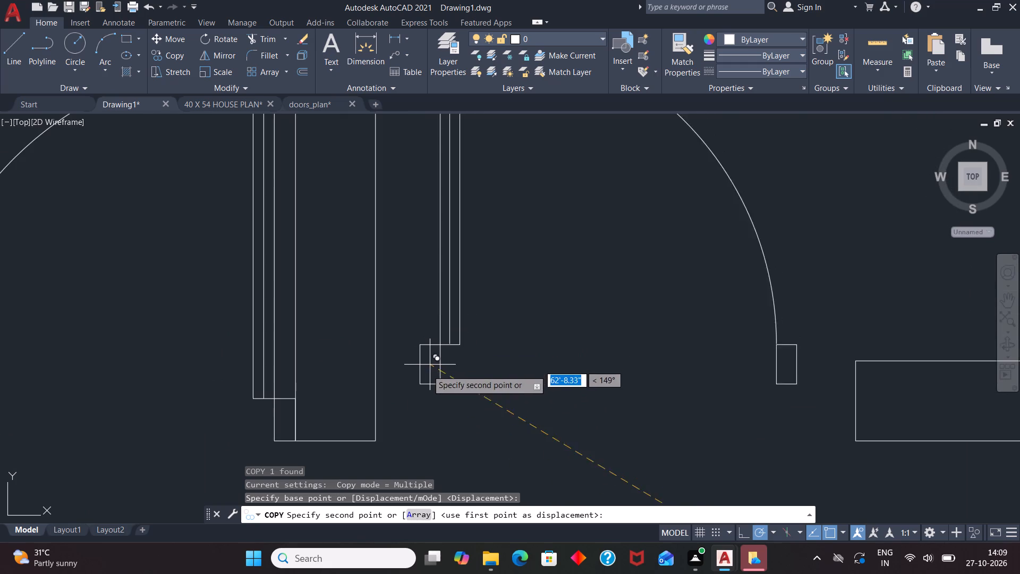
left_click(386, 421)
key("Escape")
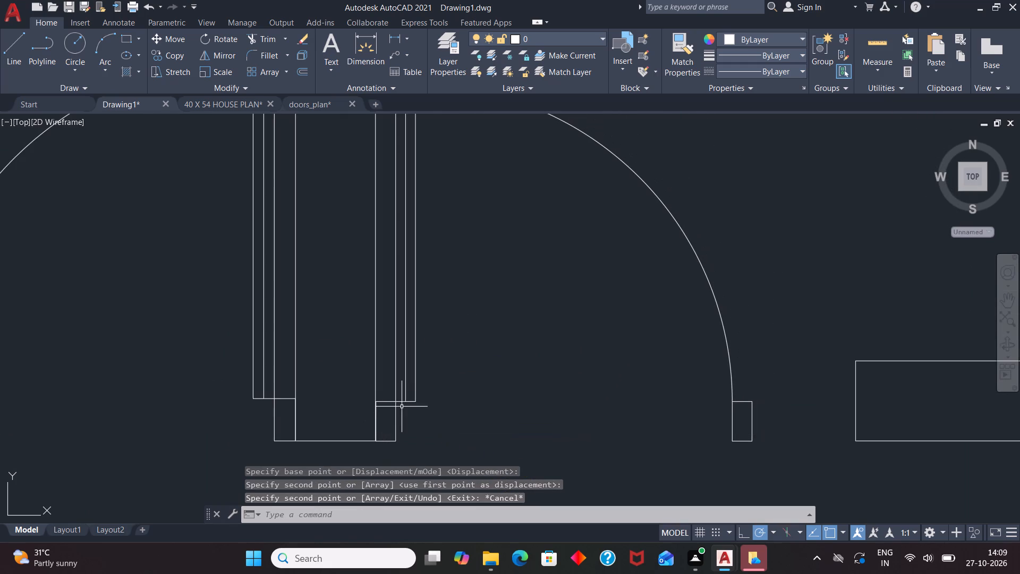
Scale the mirrored door copy by about 1.27 from its hinge-side corner so it spans the second small room's opening.
left_click(402, 400)
type("SC")
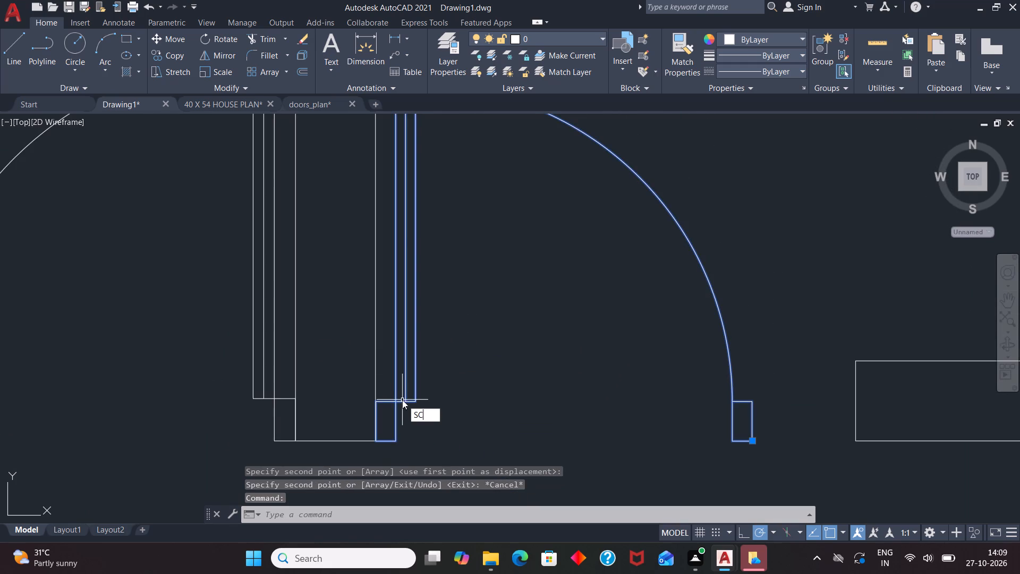
key("Return")
left_click(372, 441)
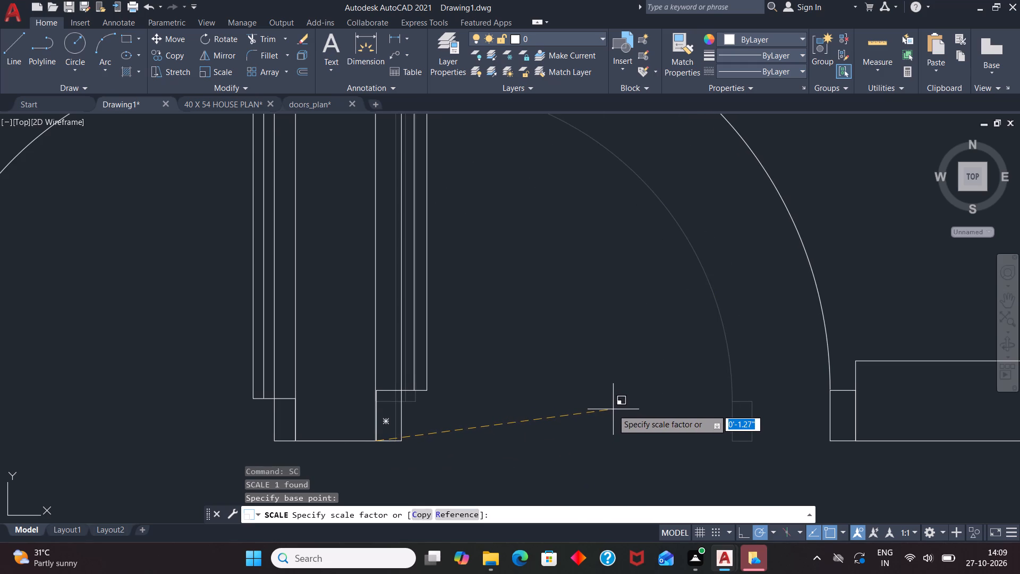
left_click(613, 409)
Rotate the original door beside the plan 90 degrees clockwise, so its leaf lies horizontal with the jambs to its left.
scroll(567, 365, "down", 4)
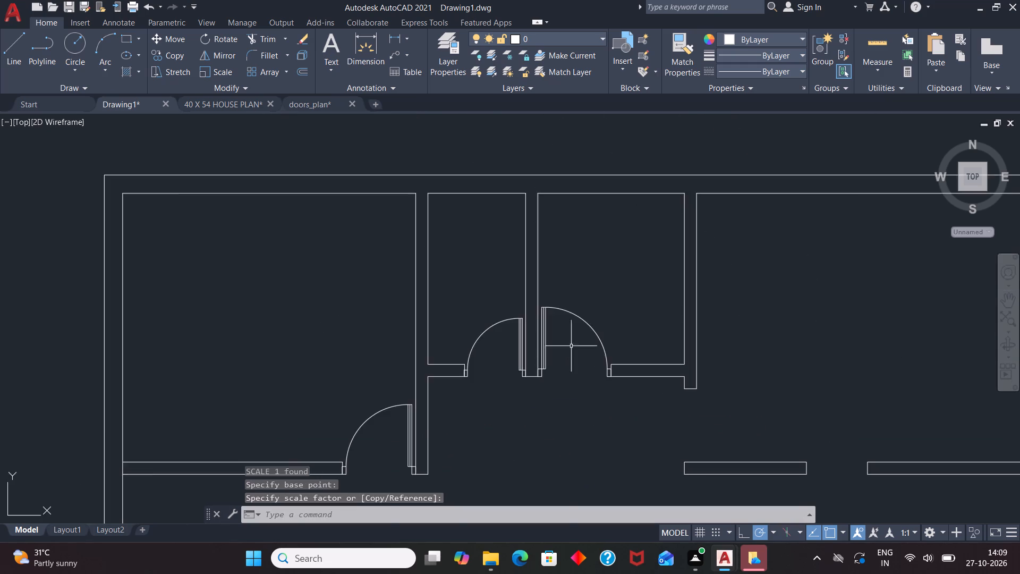
scroll(573, 325, "down", 4)
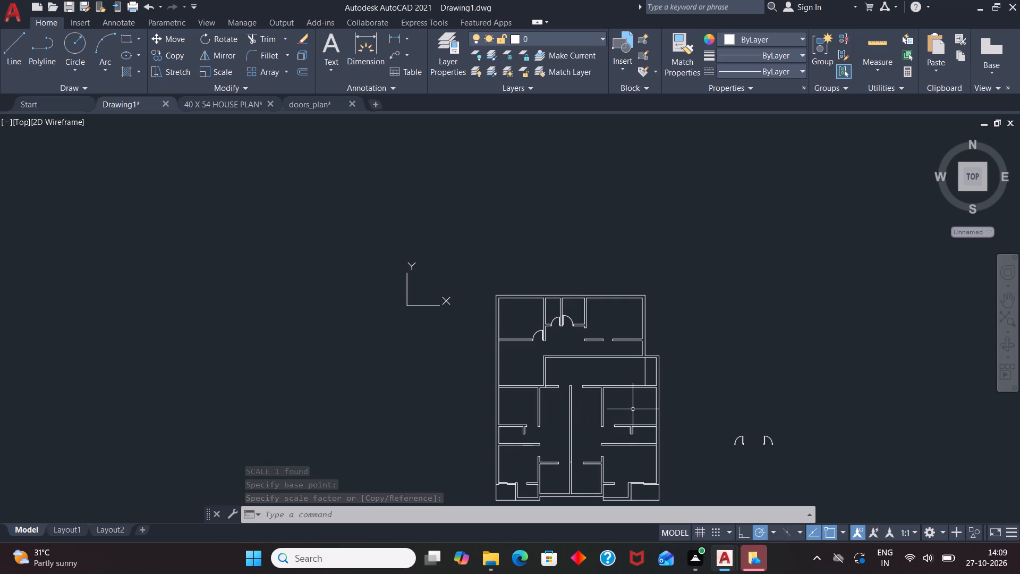
scroll(610, 340, "up", 1)
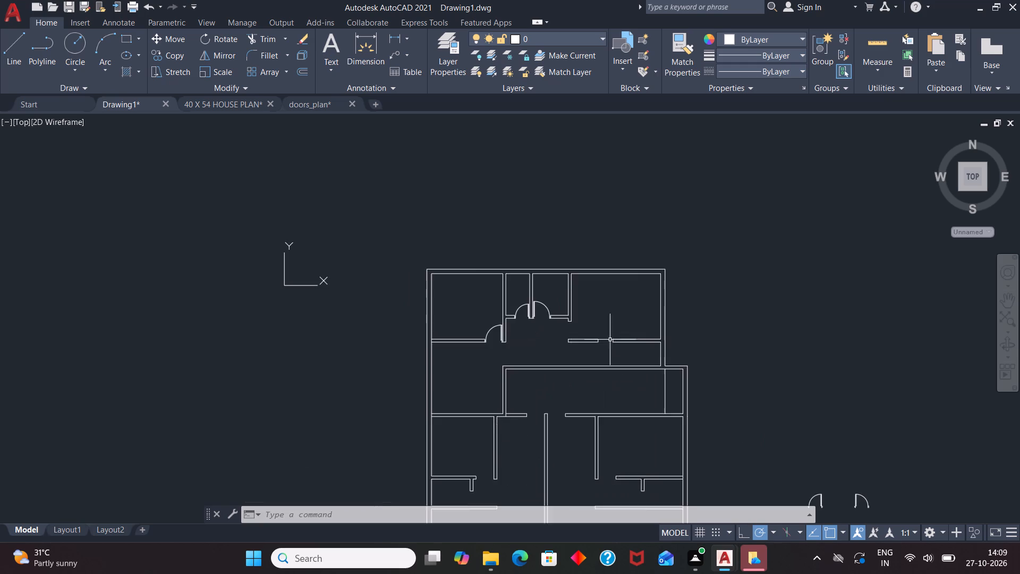
scroll(564, 262, "down", 1)
scroll(720, 407, "up", 1)
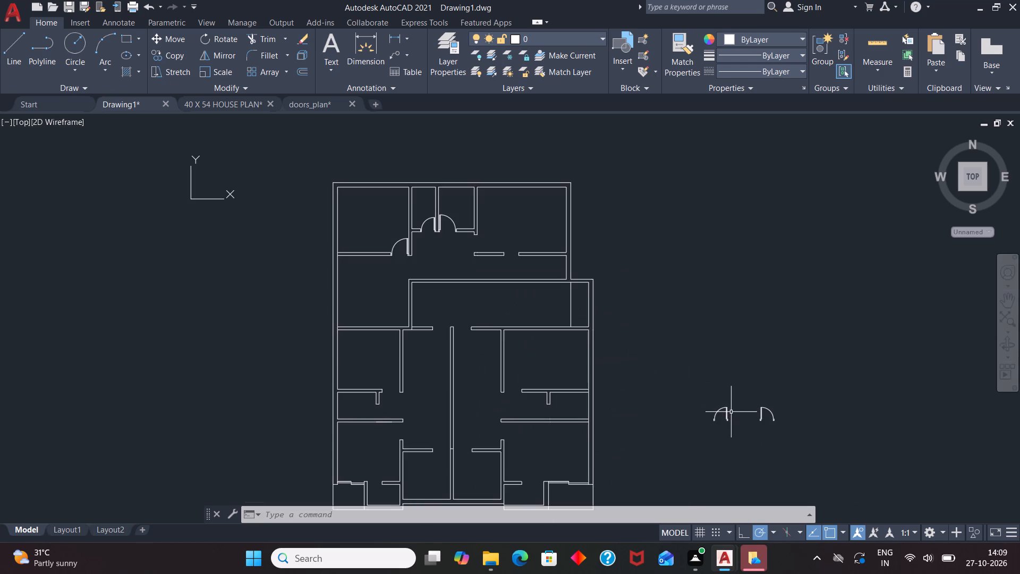
left_click(727, 411)
type("RO")
key("Return")
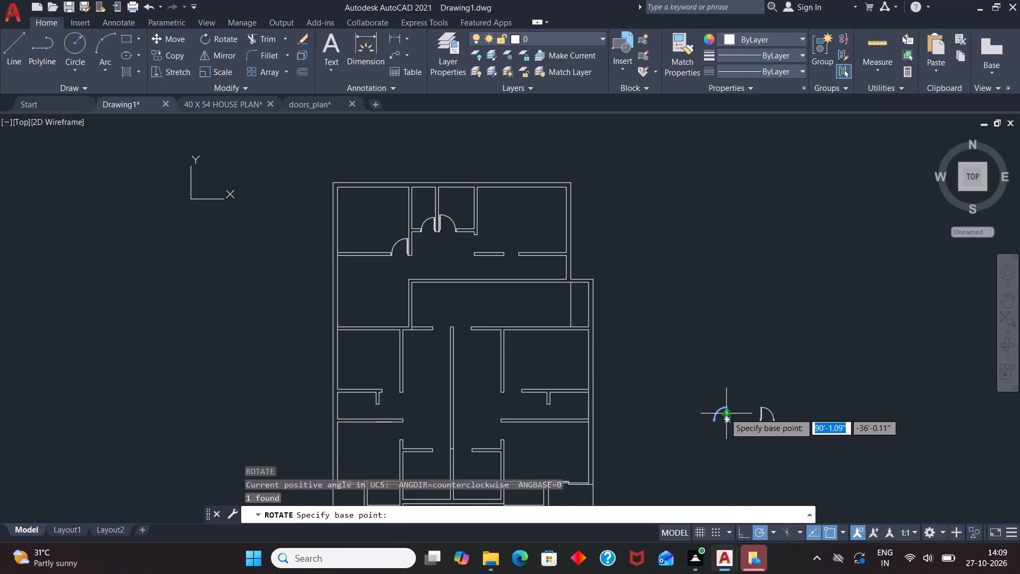
left_click(725, 412)
left_click(723, 457)
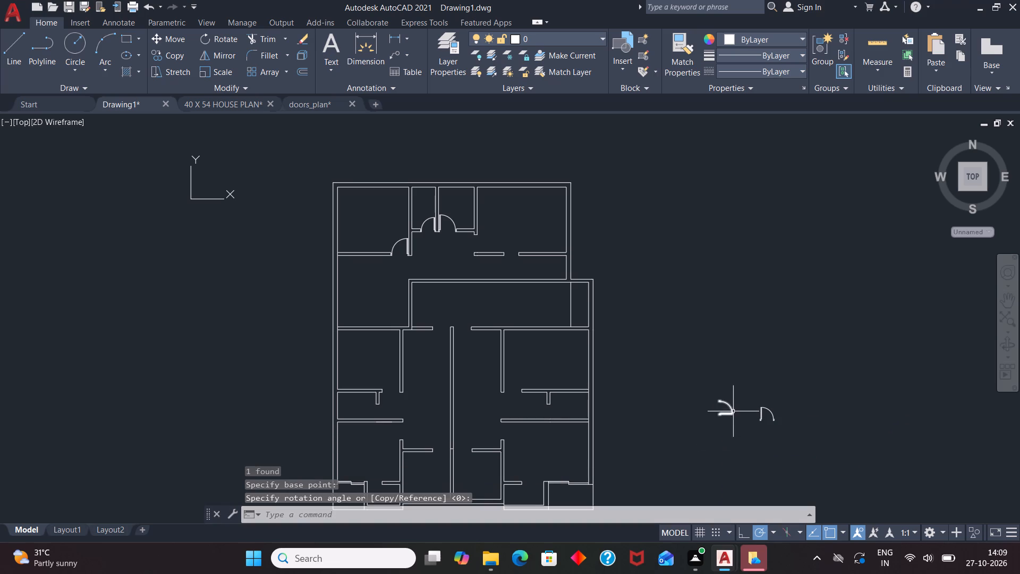
Copy the rotated door from its hinge-side jamb corner onto the wall corner at the upper-right room's side opening.
left_click(733, 412)
type("CO")
key("Return")
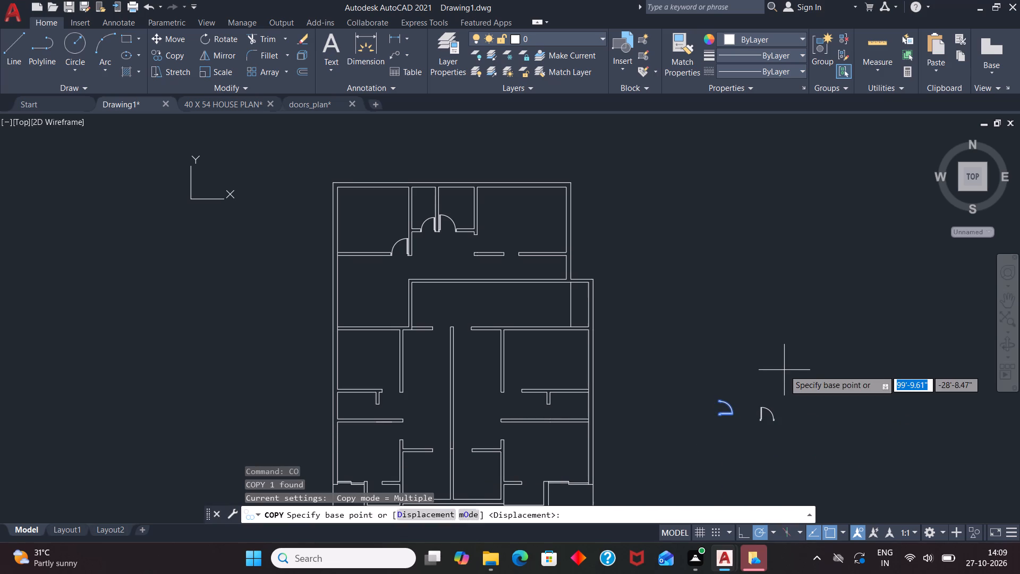
left_click(716, 415)
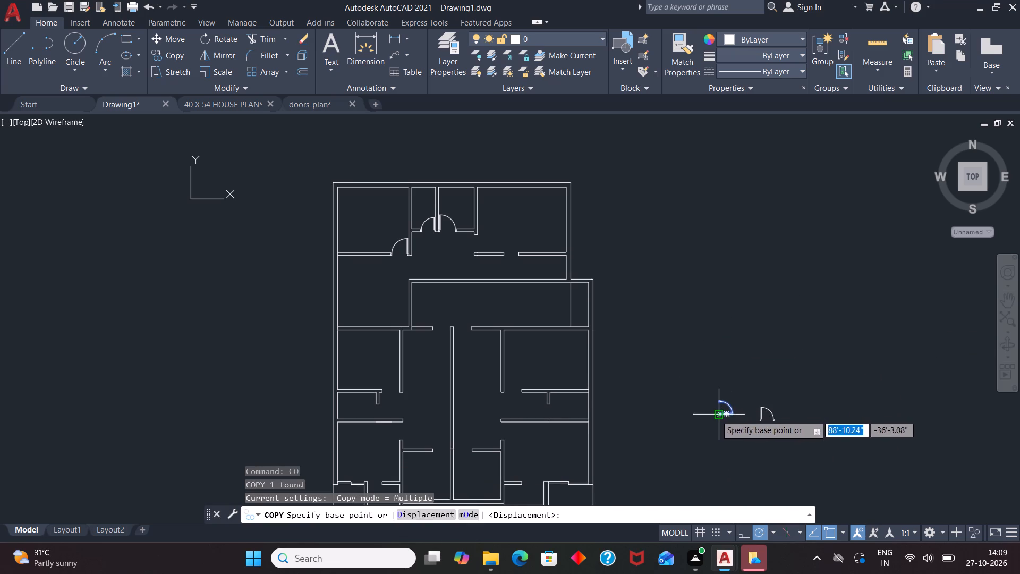
scroll(463, 232, "up", 4)
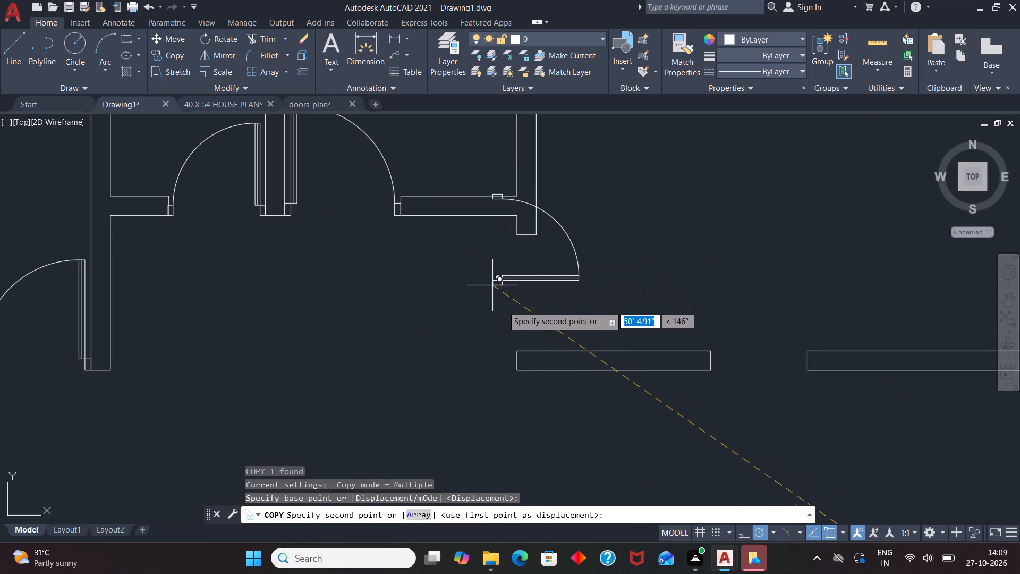
scroll(514, 332, "up", 2)
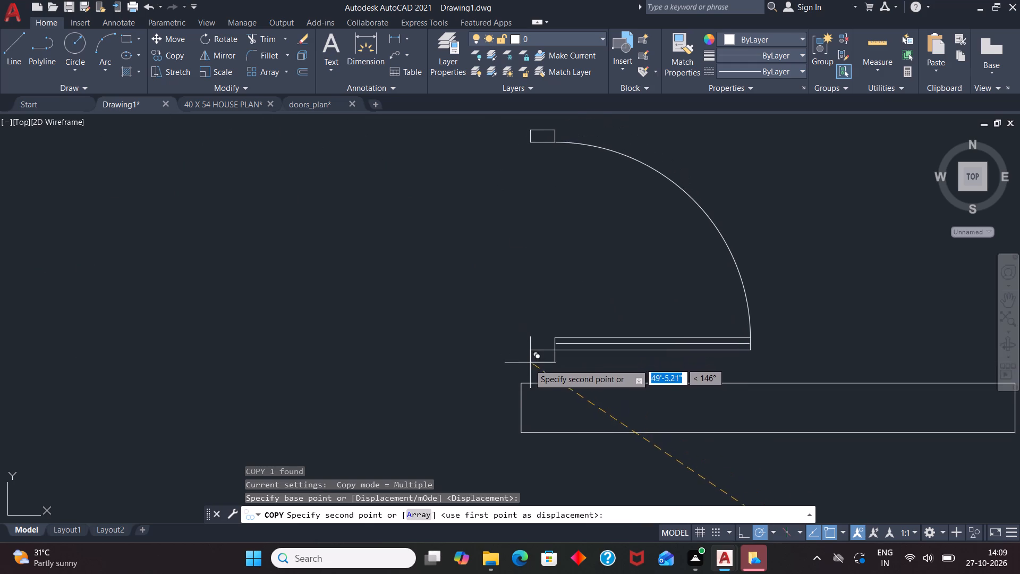
left_click(521, 379)
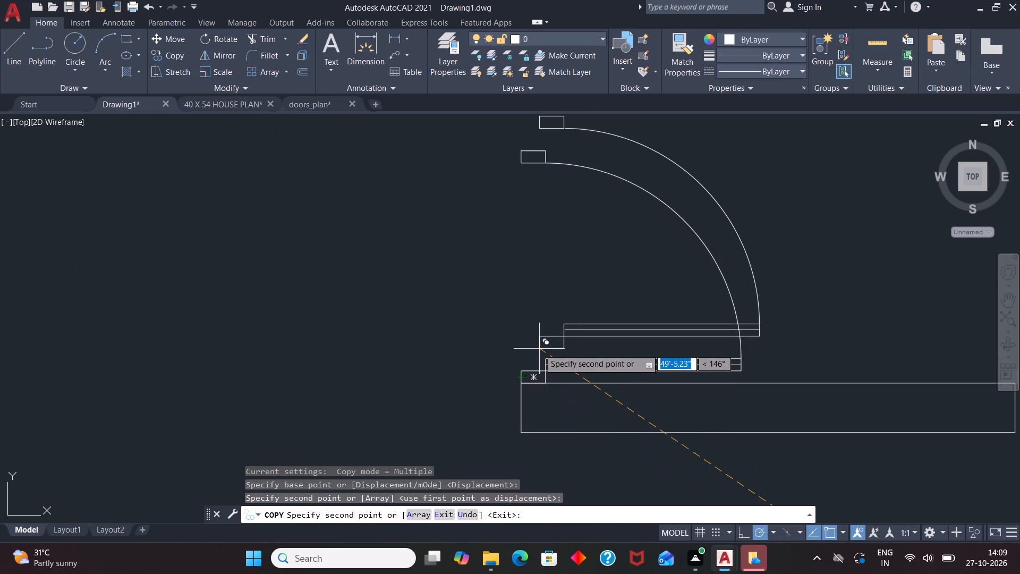
key("Escape")
Scale the rotated door copy up from its hinge-side corner so it spans the upper-right room's side opening.
left_click(532, 371)
scroll(615, 371, "down", 2)
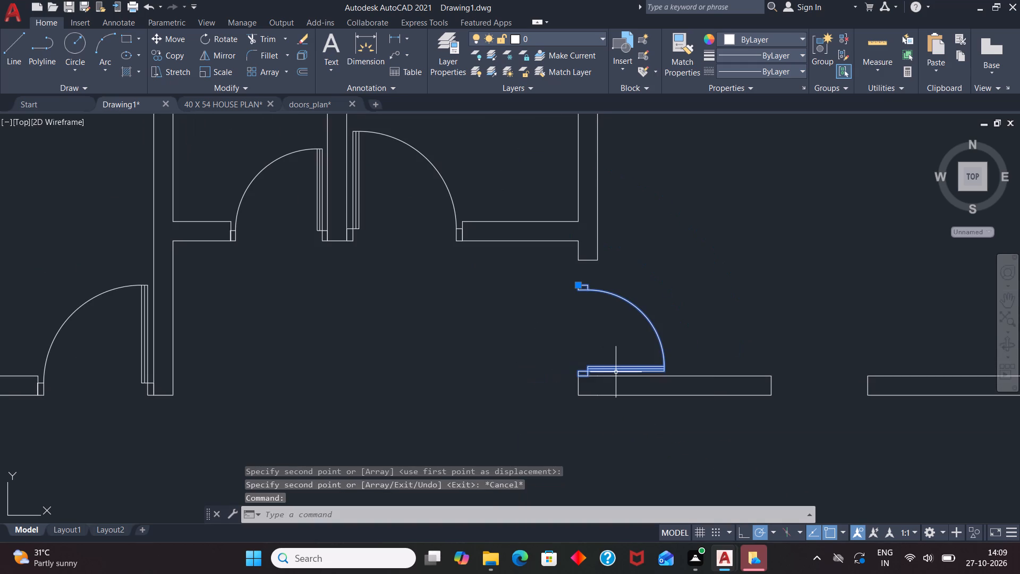
type("SC")
key("Return")
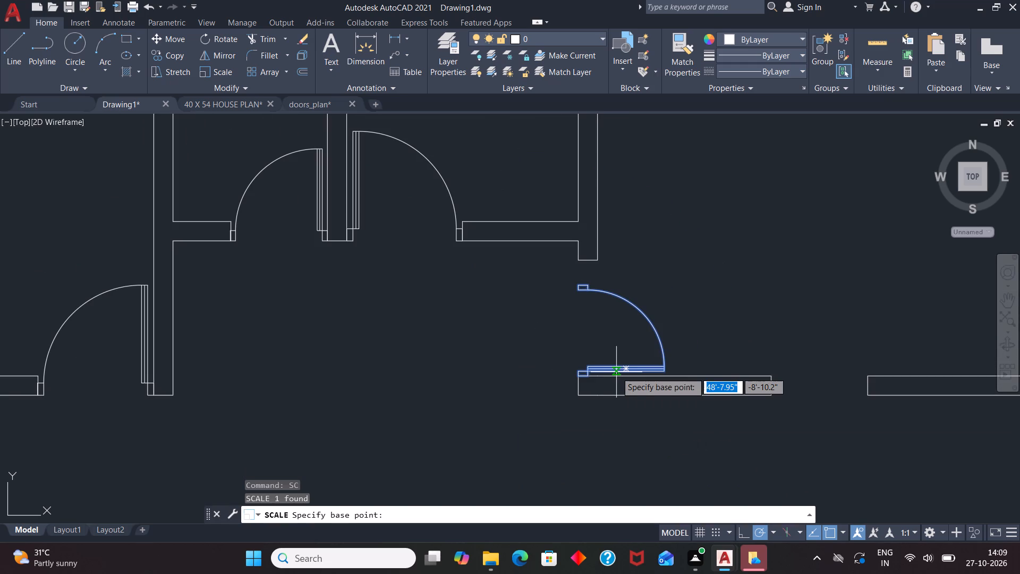
left_click(577, 377)
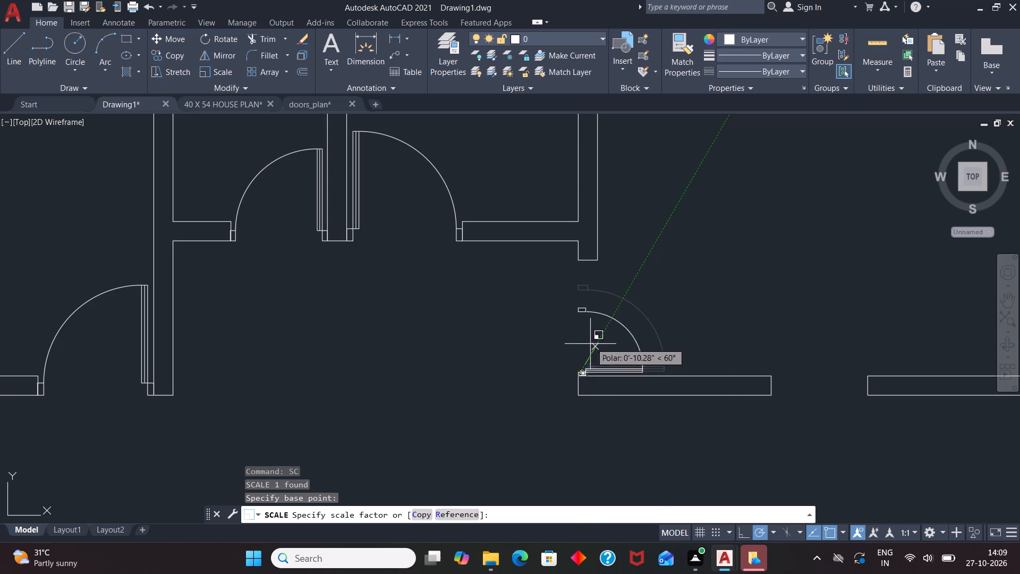
left_click(599, 322)
scroll(575, 293, "down", 3)
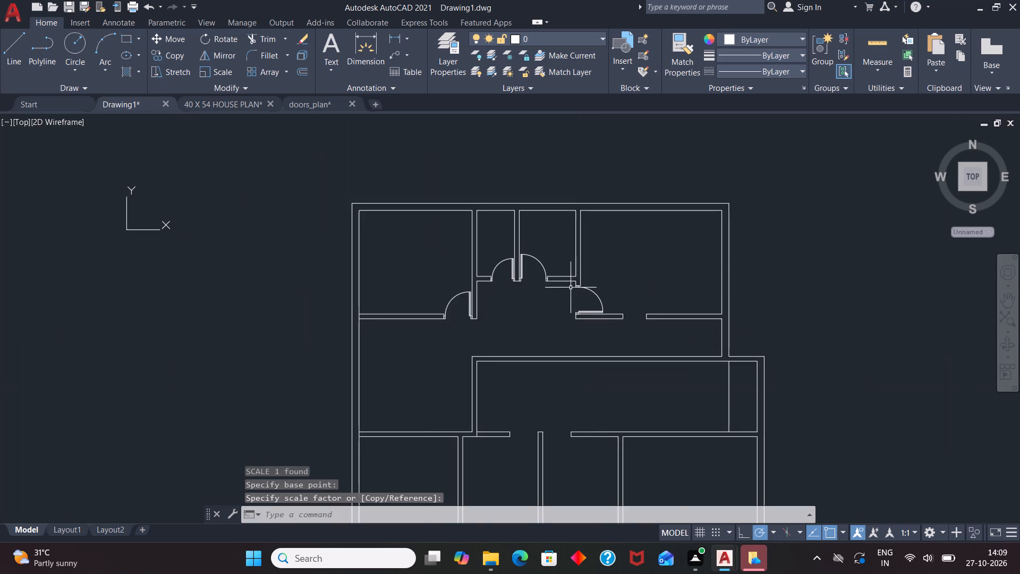
scroll(535, 266, "down", 2)
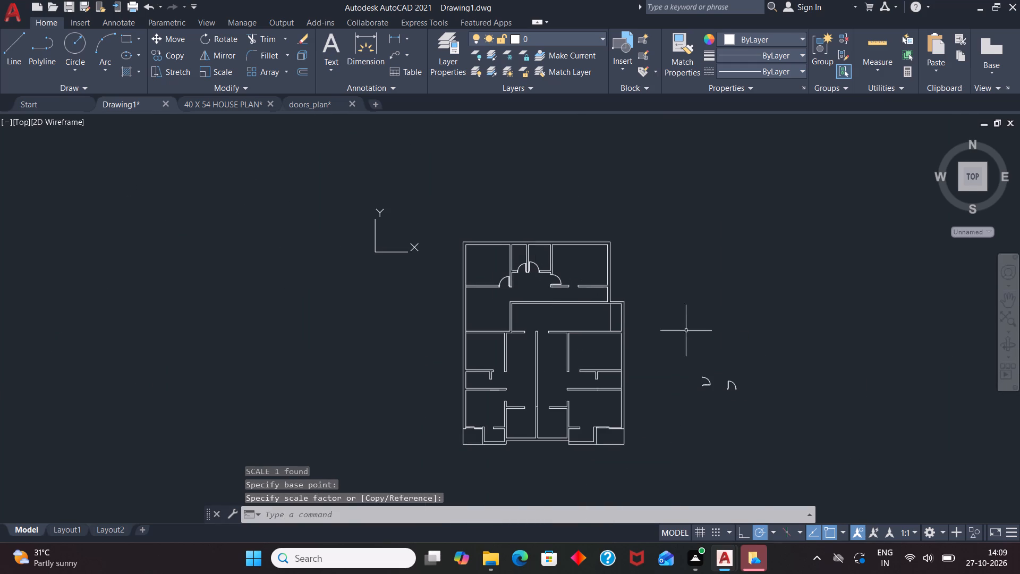
Rotate the horizontal-leaf door beside the plan by 270 degrees, so its leaf points down from the jambs.
left_click_drag(710, 384, 710, 389)
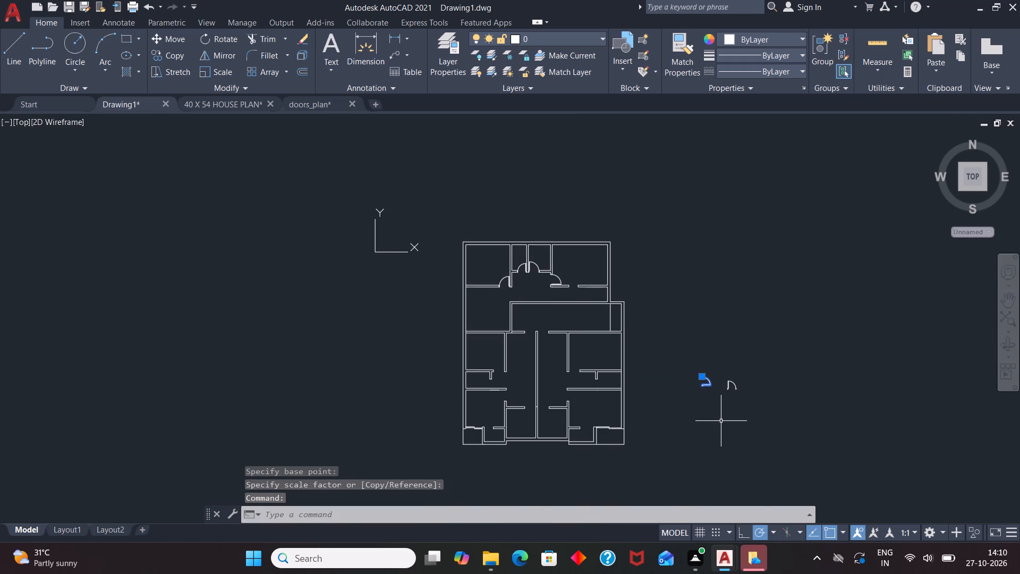
type("RO")
key("Return")
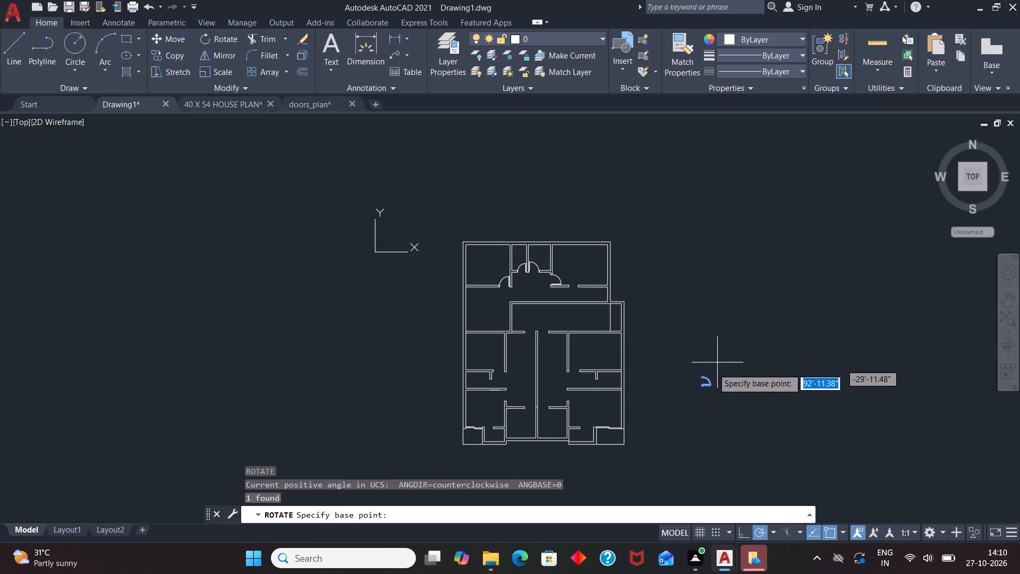
left_click(710, 389)
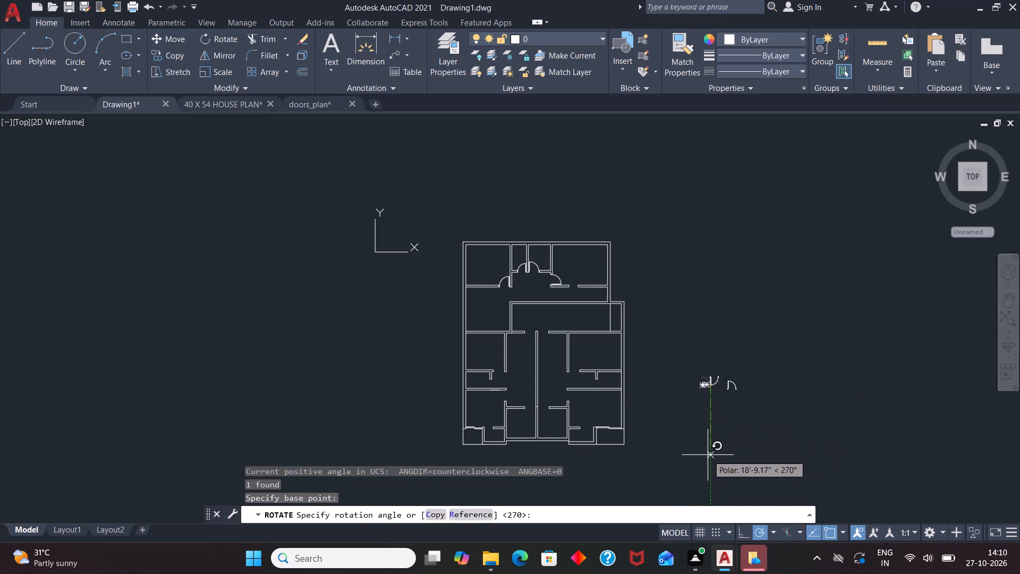
left_click(710, 459)
Copy the rotated door from its hinge-side jamb corner to the wall end at the upper-right room's bottom opening.
left_click(710, 385)
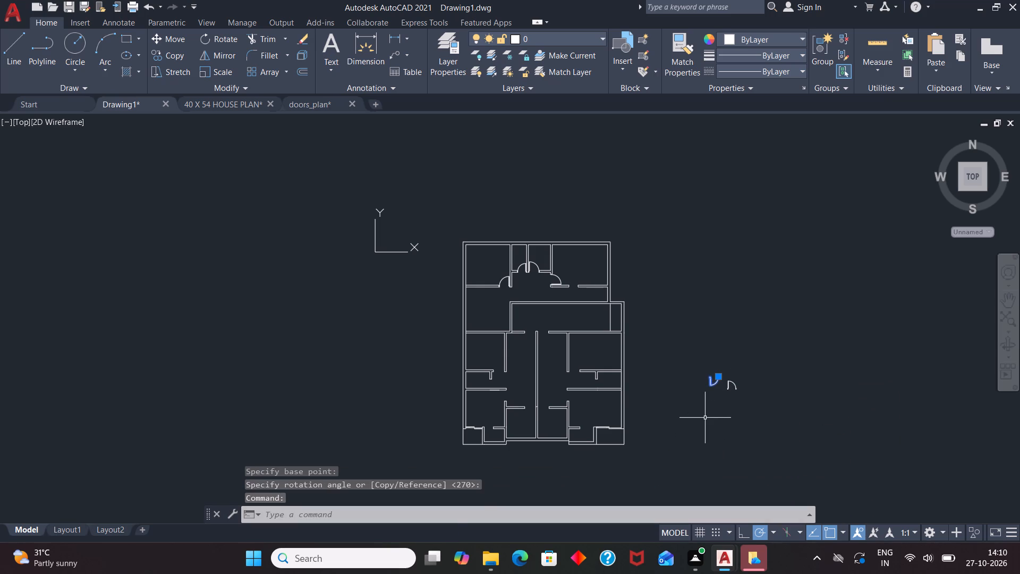
type("CO")
key("Return")
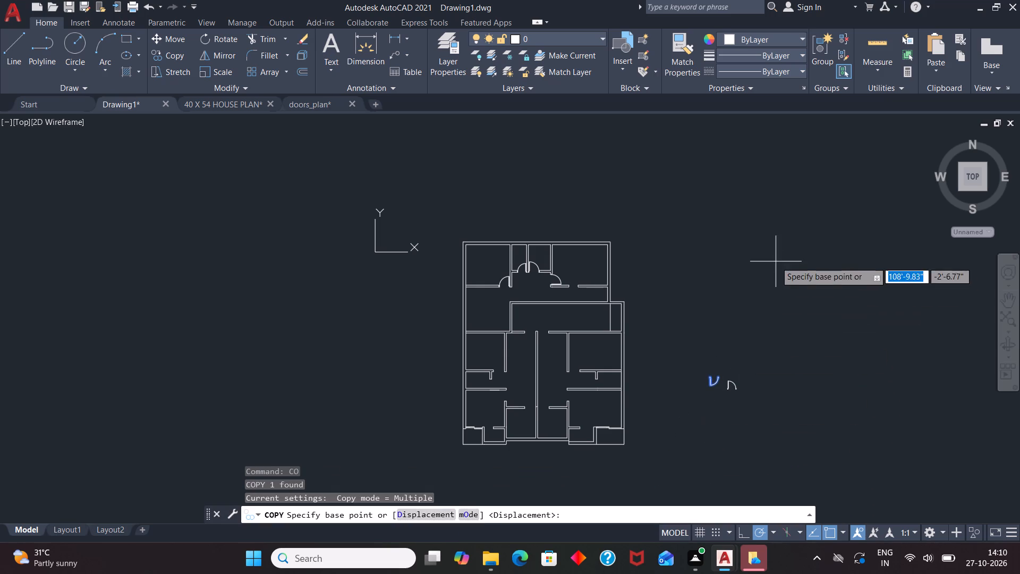
left_click(713, 372)
scroll(574, 276, "up", 3)
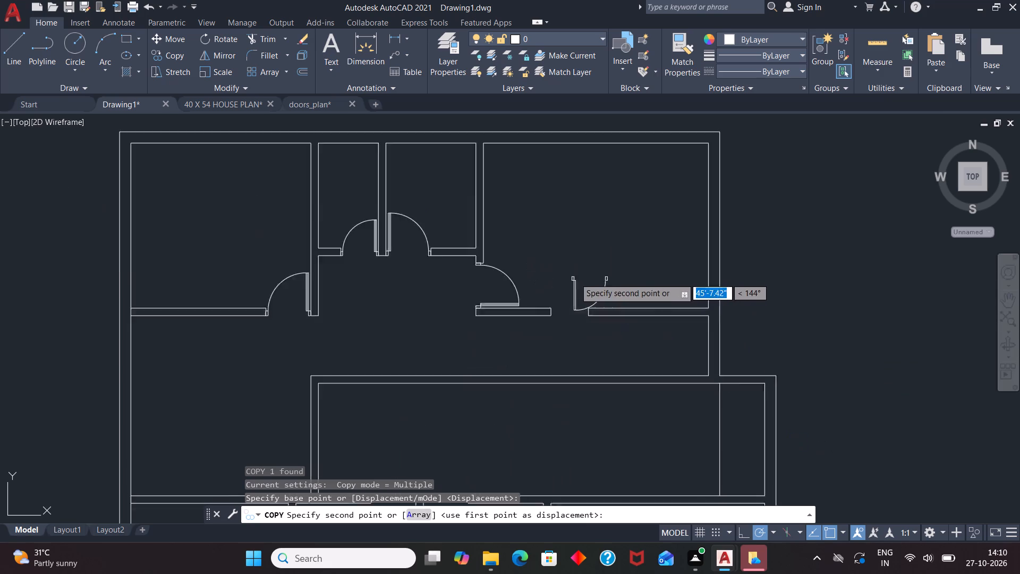
scroll(575, 278, "up", 2)
scroll(539, 356, "up", 3)
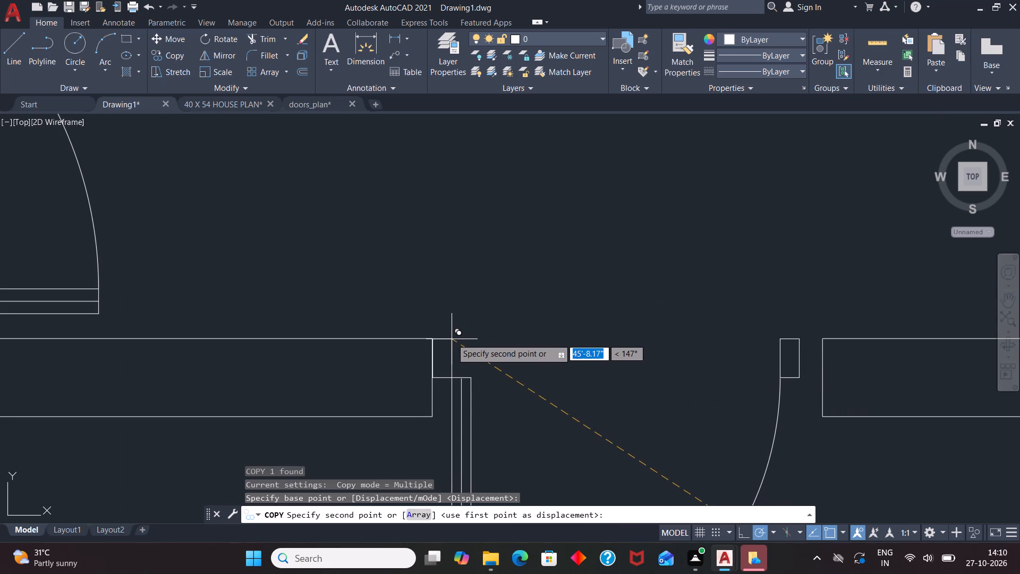
left_click(452, 338)
key("Escape")
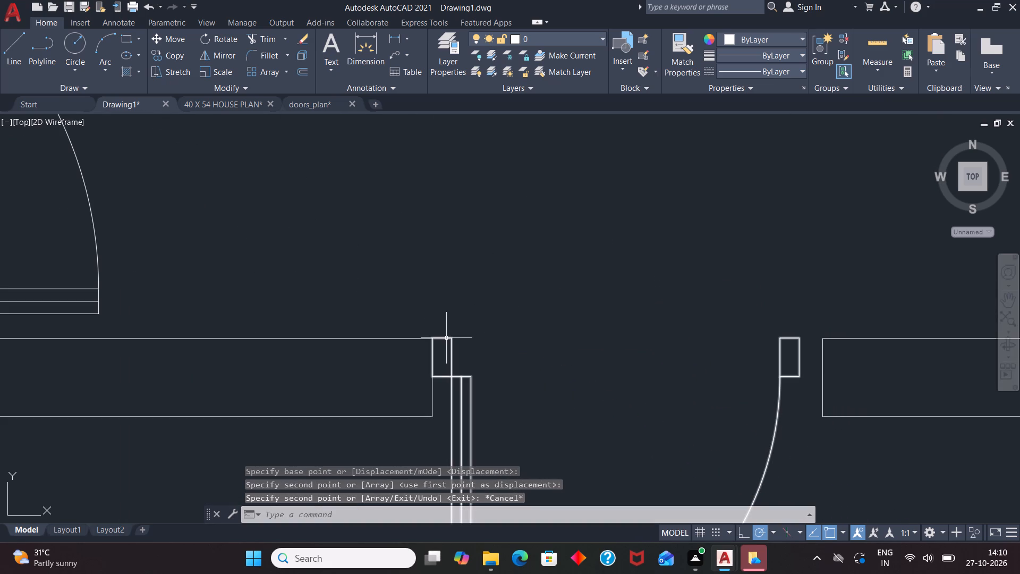
Move the new door copy so its hinge-side jamb corner sits exactly on the wall end's upper corner.
left_click(452, 334)
left_click(449, 337)
left_click(446, 339)
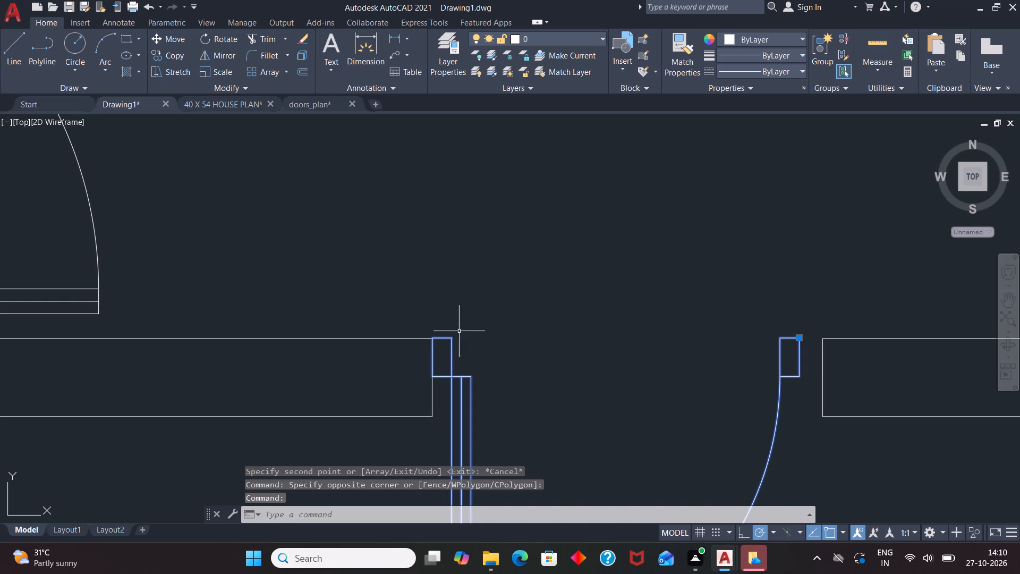
key("m")
key("Return")
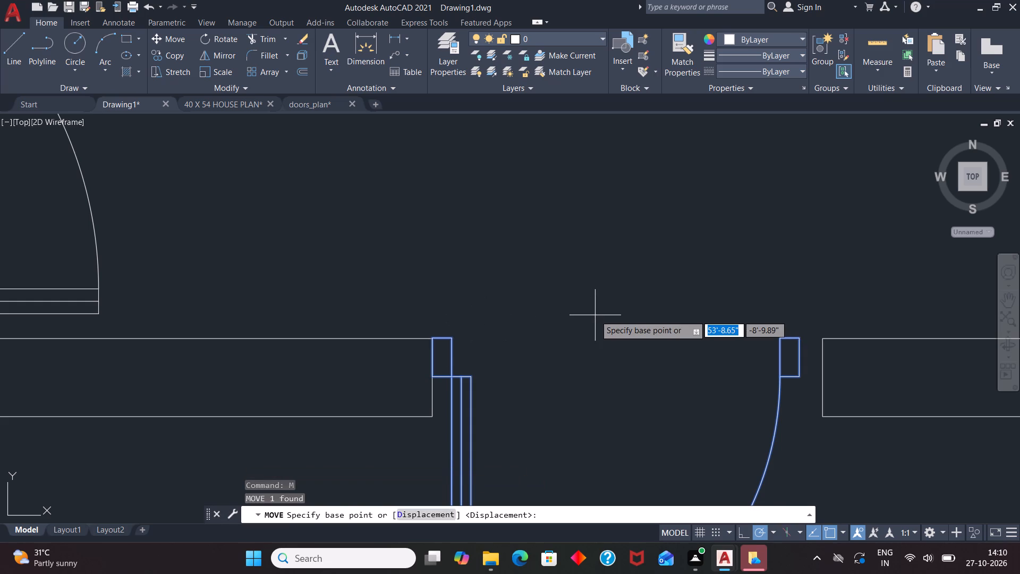
scroll(424, 336, "up", 3)
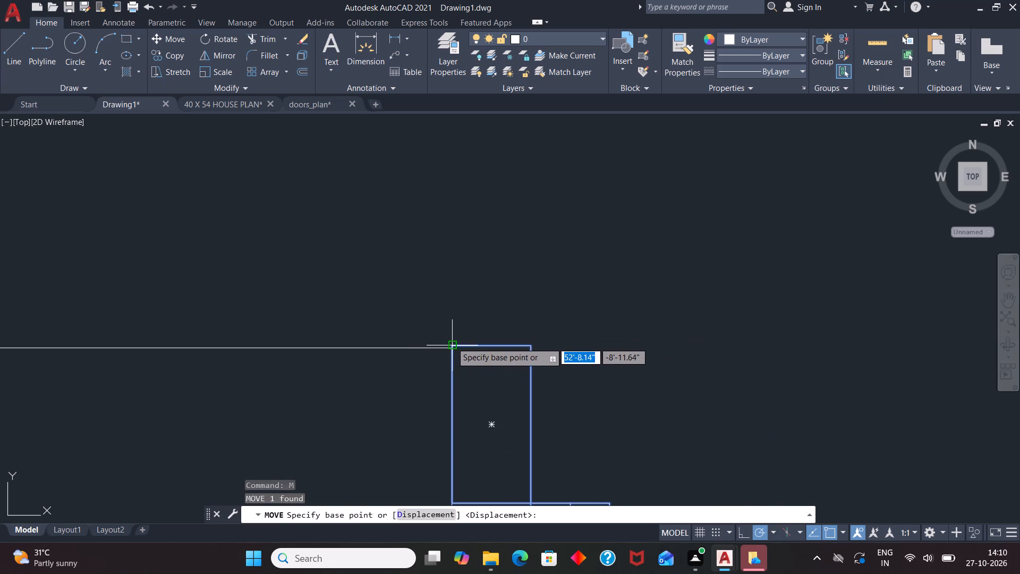
left_click(452, 343)
left_click(452, 349)
Scale the door copy up from its hinge side so it spans the upper-right room's bottom opening.
scroll(487, 300, "down", 2)
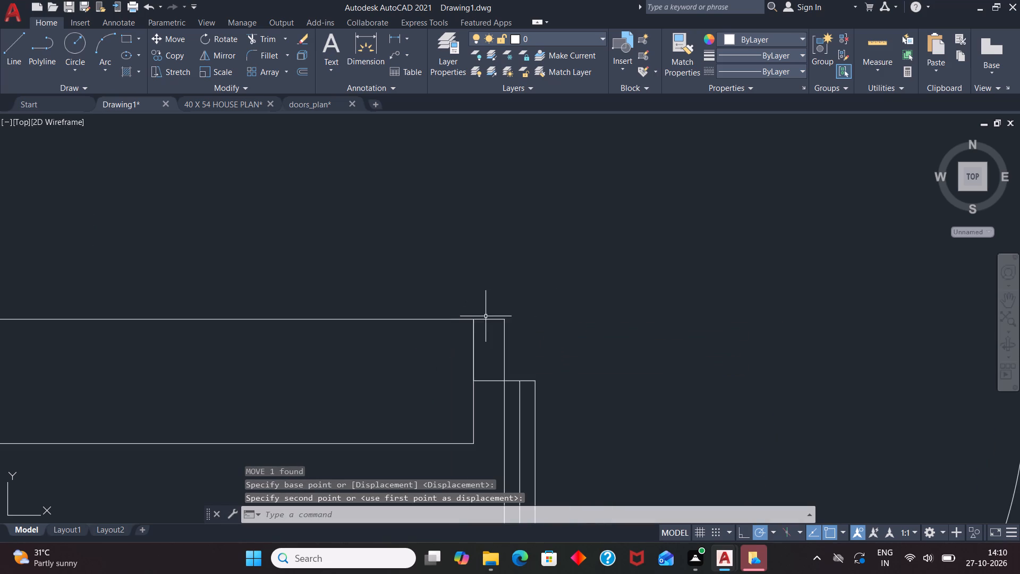
left_click(487, 320)
scroll(478, 301, "down", 2)
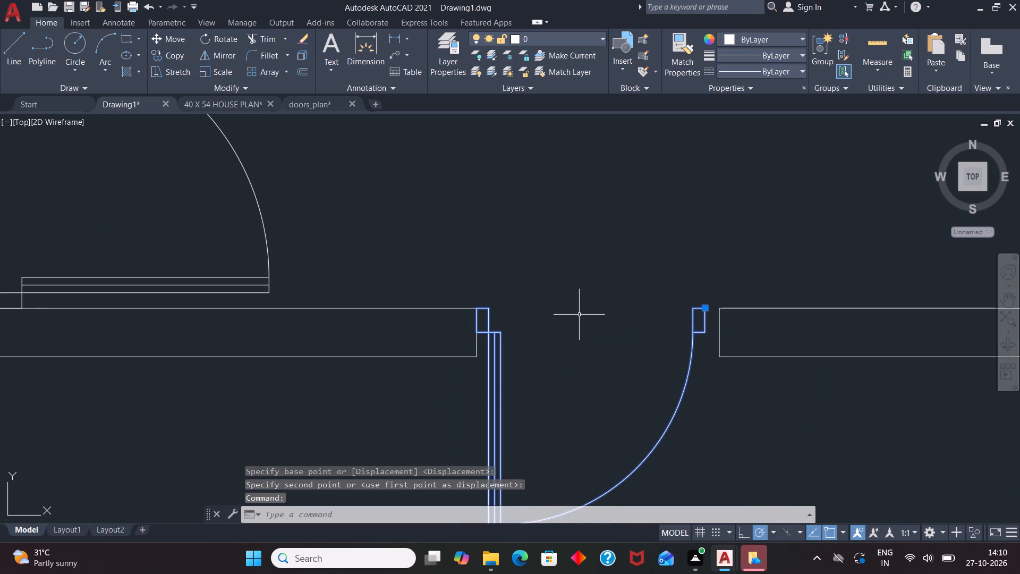
type("SC")
key("Return")
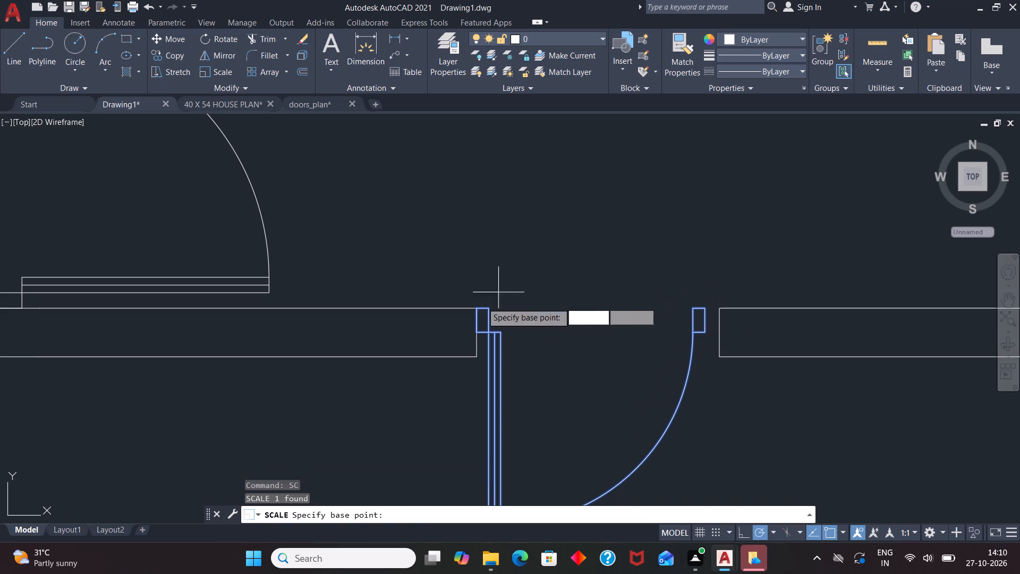
left_click(469, 308)
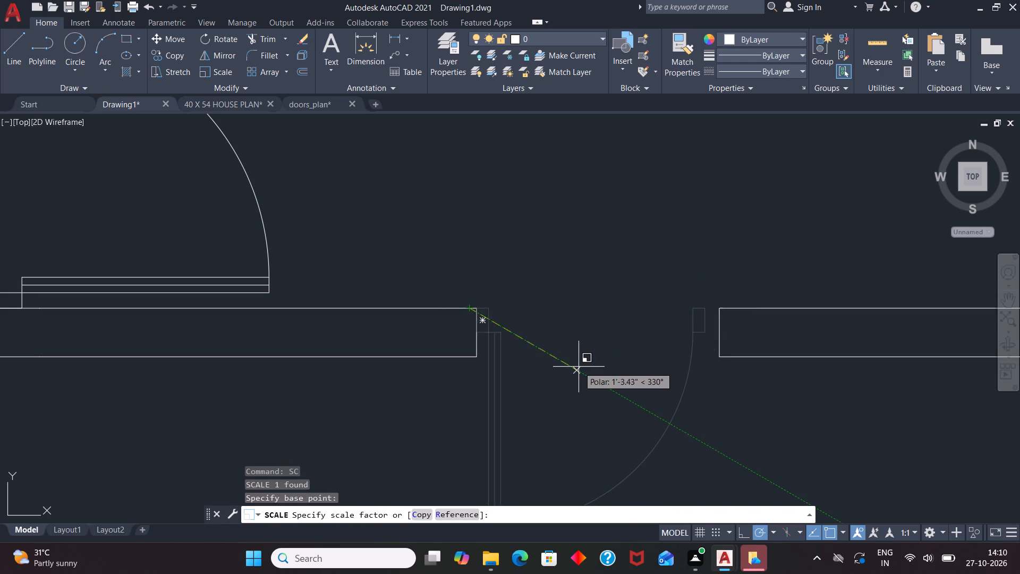
left_click(577, 364)
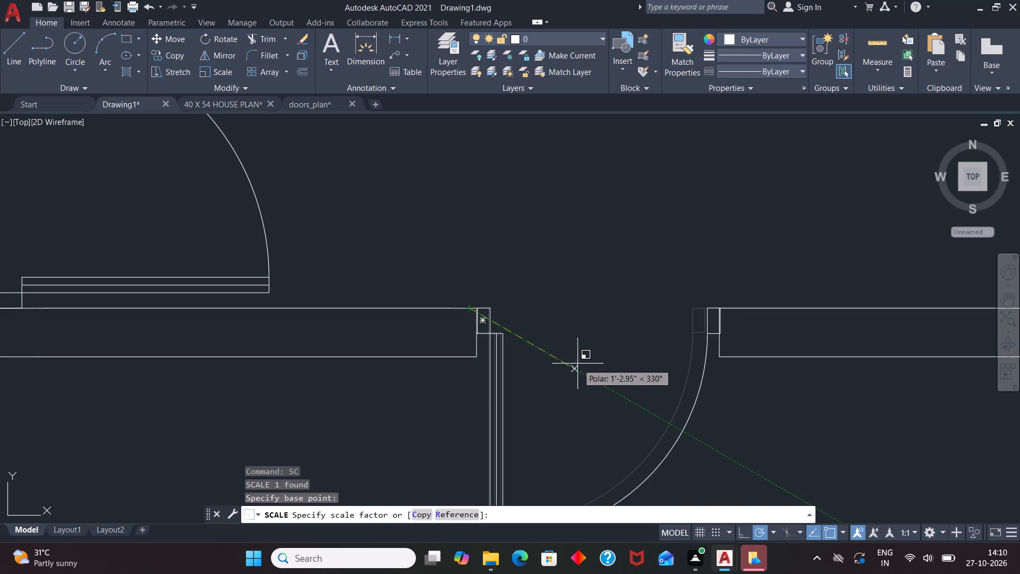
Rotate the downward-leaf door beside the plan by 180 degrees, so its leaf stands upright at the hinge jamb.
scroll(594, 297, "down", 5)
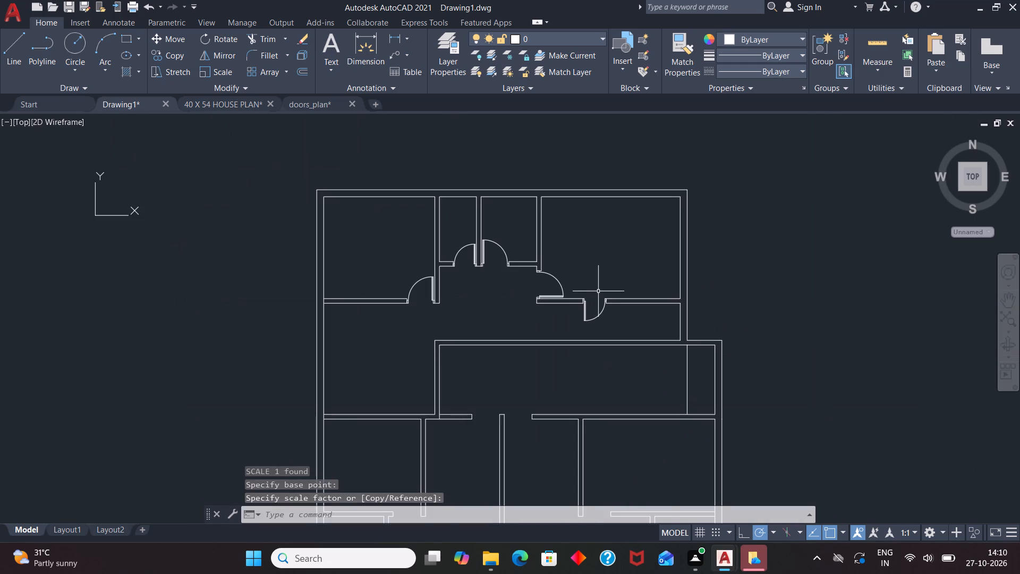
scroll(598, 292, "down", 1)
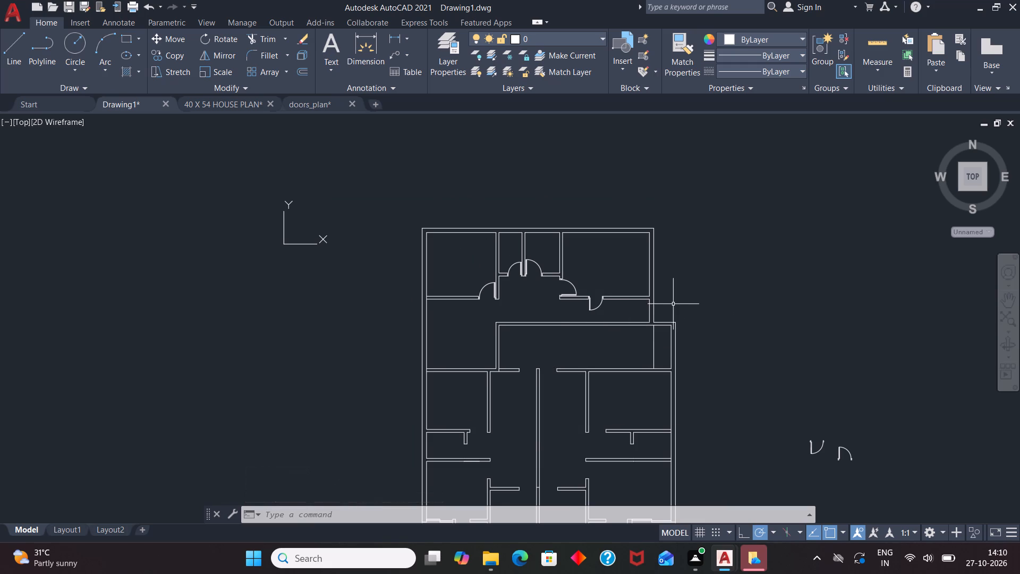
scroll(671, 310, "down", 1)
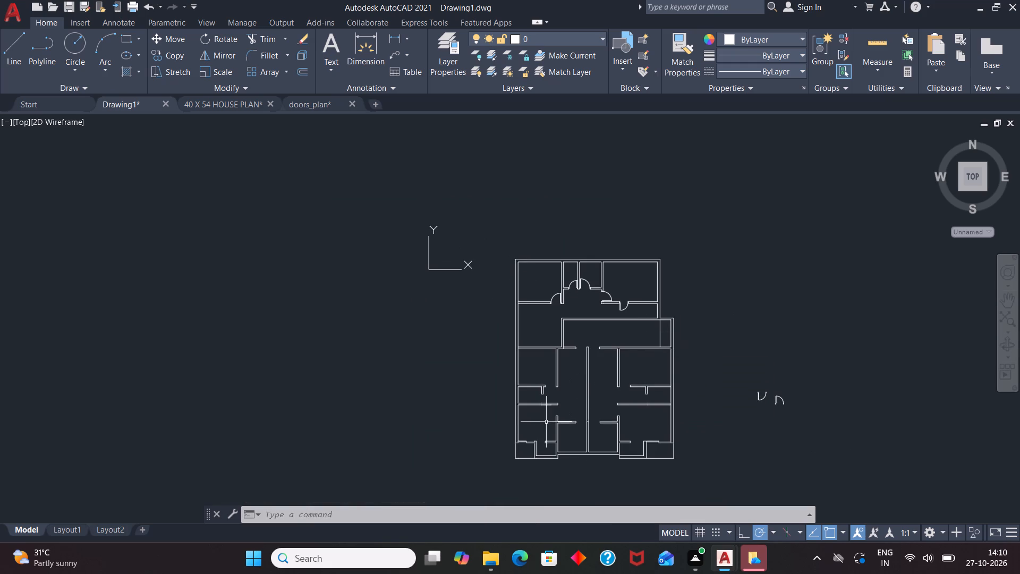
scroll(552, 400, "up", 1)
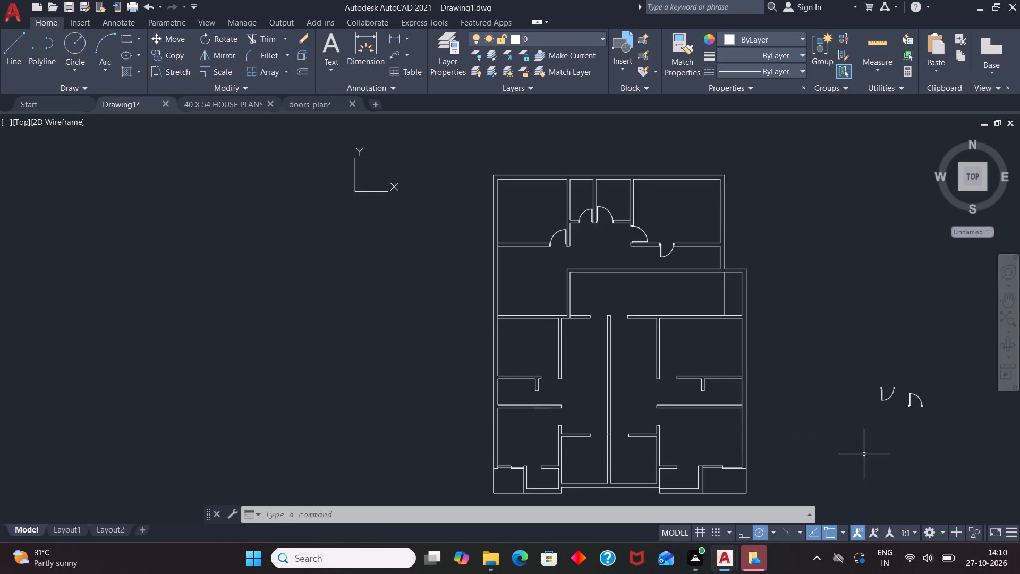
left_click(881, 394)
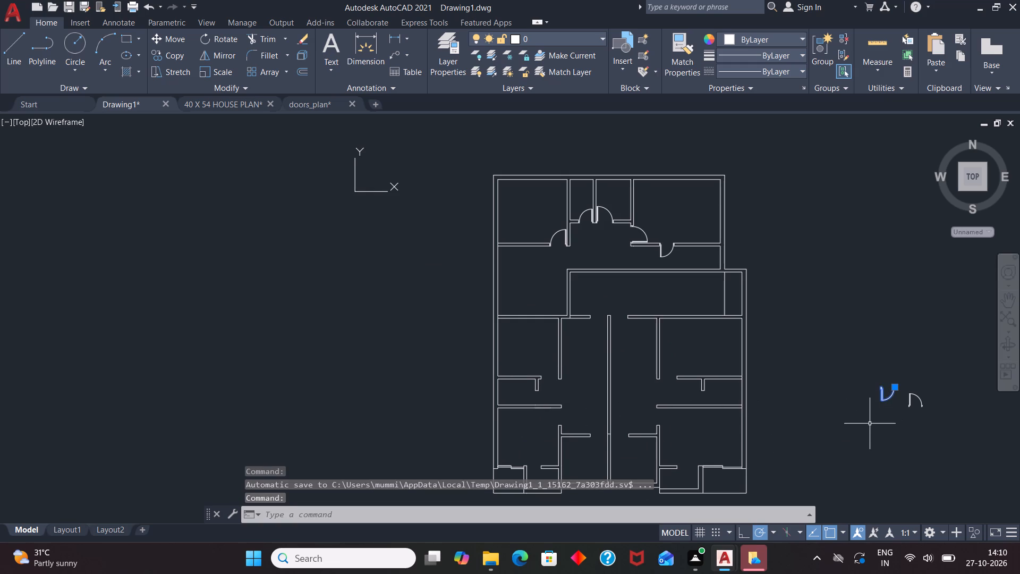
type("RO")
key("Return")
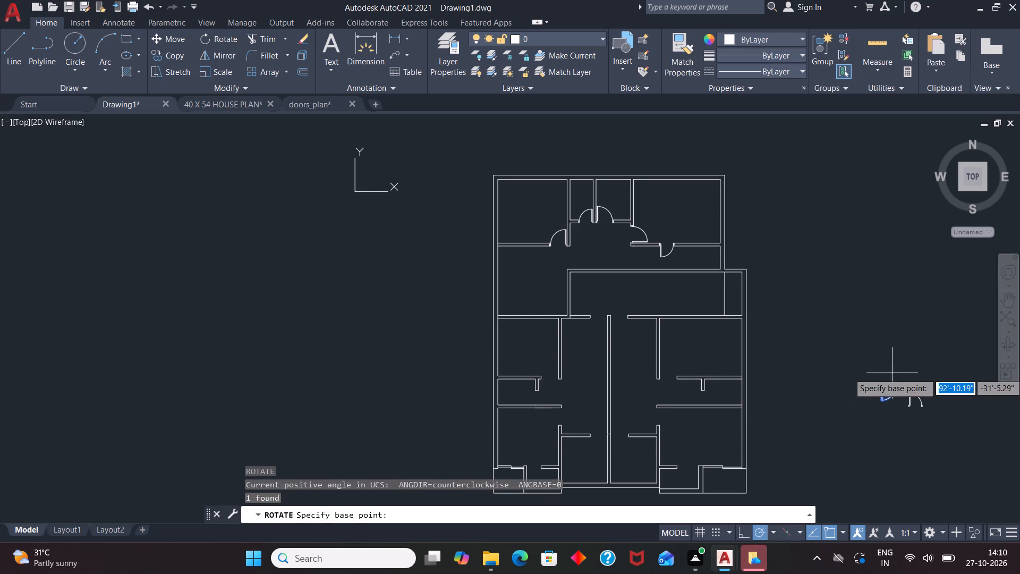
left_click(882, 404)
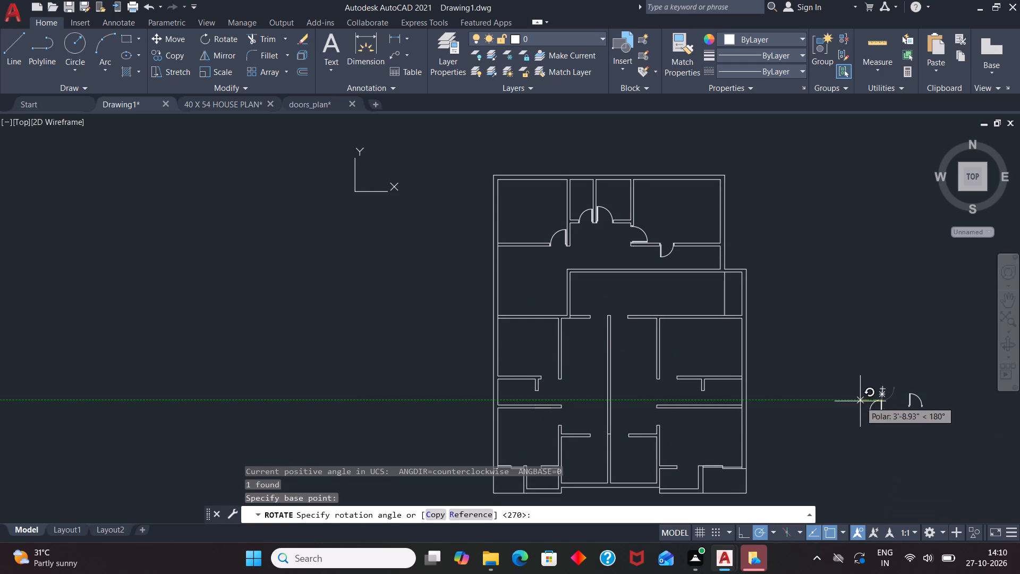
left_click(860, 401)
Copy the rotated door from its hinge-side jamb corner to the vertical wall's lower corner at the middle-left room's bottom opening.
left_click(882, 401)
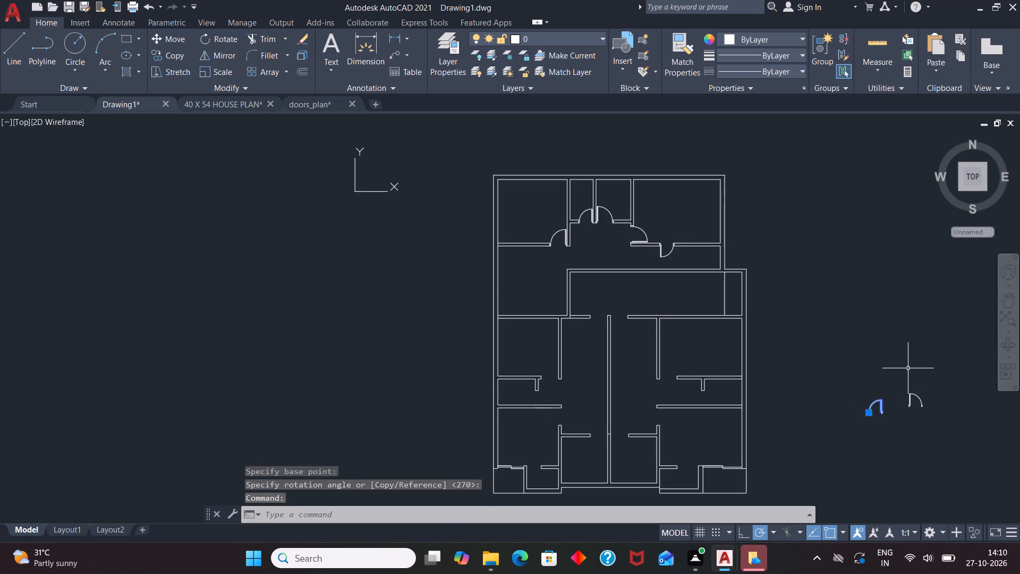
type("CO")
key("Return")
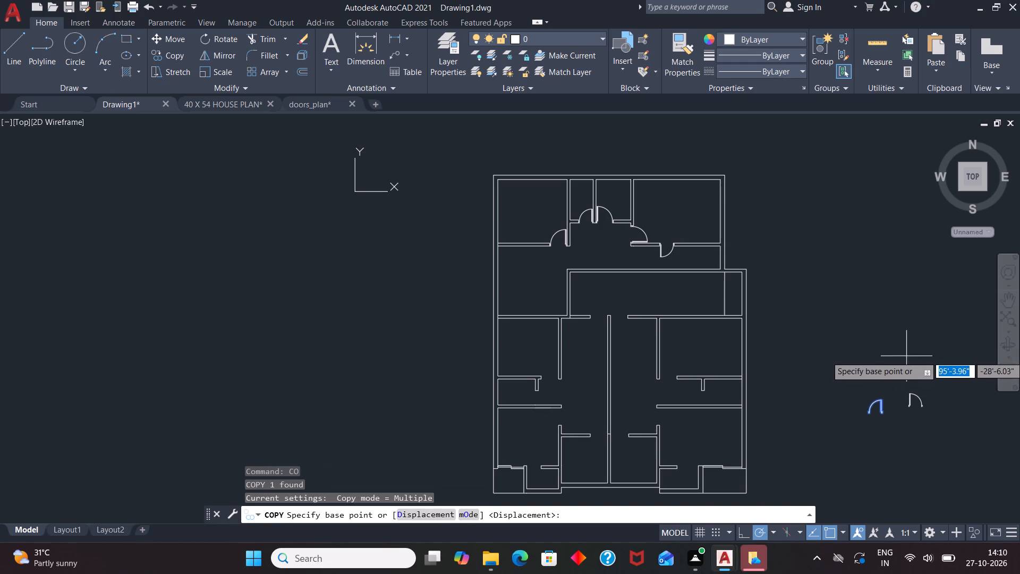
left_click(886, 413)
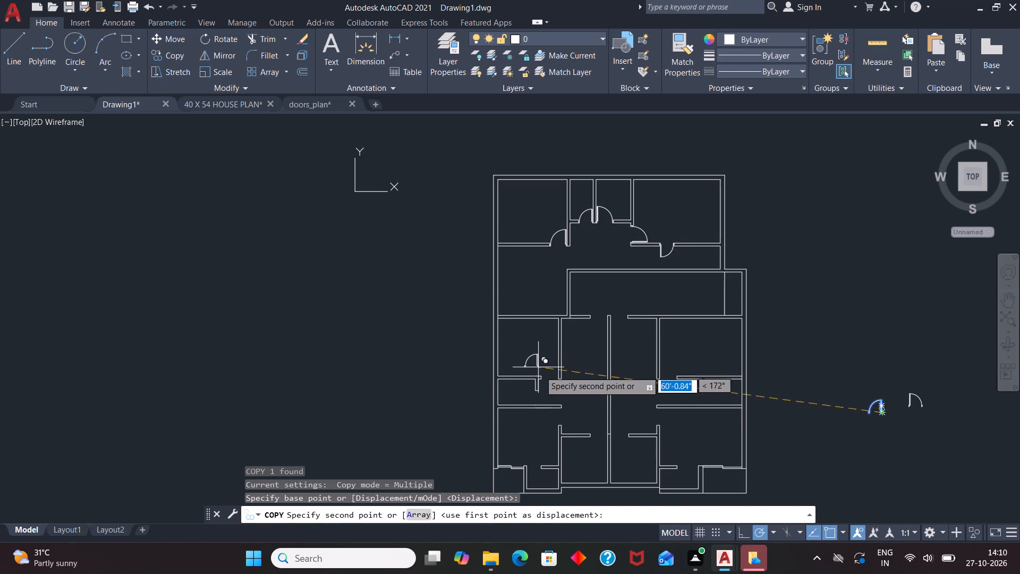
scroll(552, 380, "up", 5)
scroll(598, 378, "up", 3)
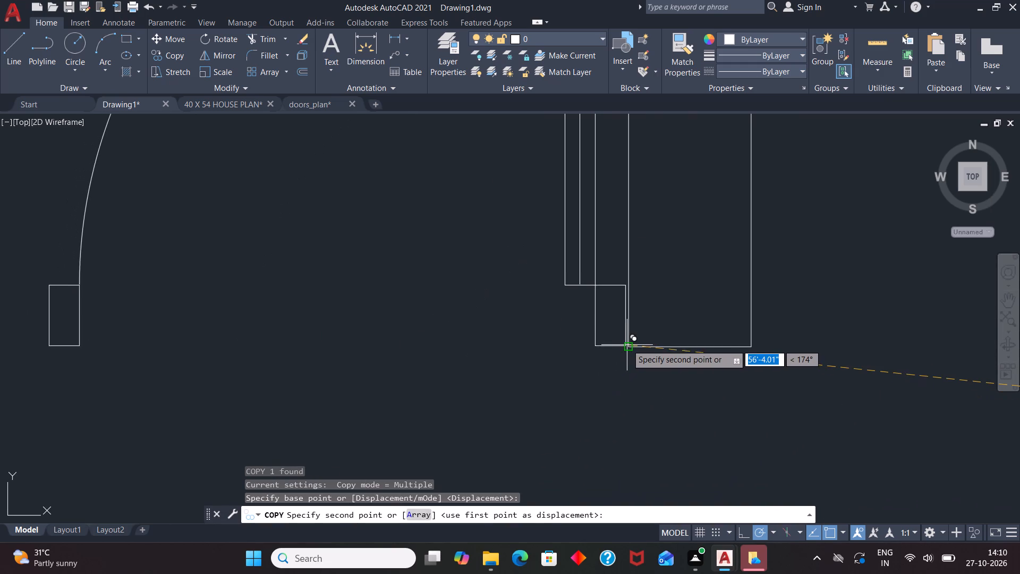
left_click(627, 343)
key("Escape")
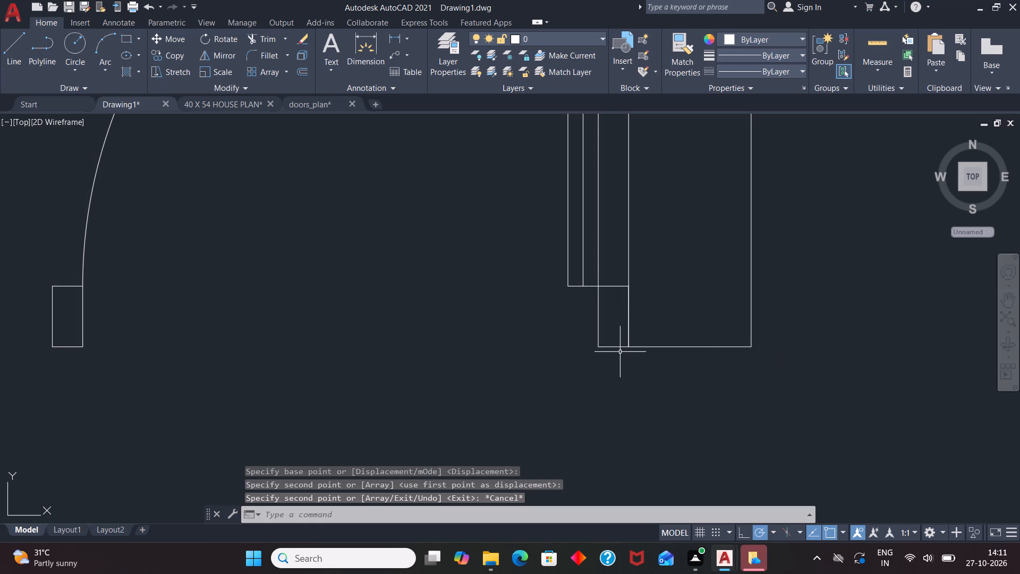
Scale the door copy up from its hinge-side corner so it spans the middle-left room's bottom opening.
left_click(618, 345)
scroll(695, 390, "down", 2)
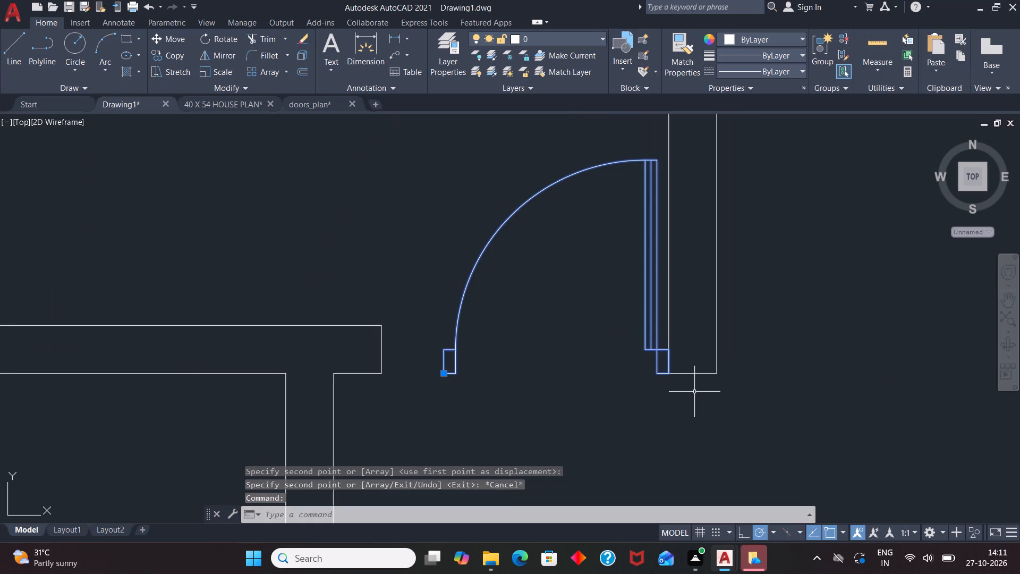
type("SC")
key("Return")
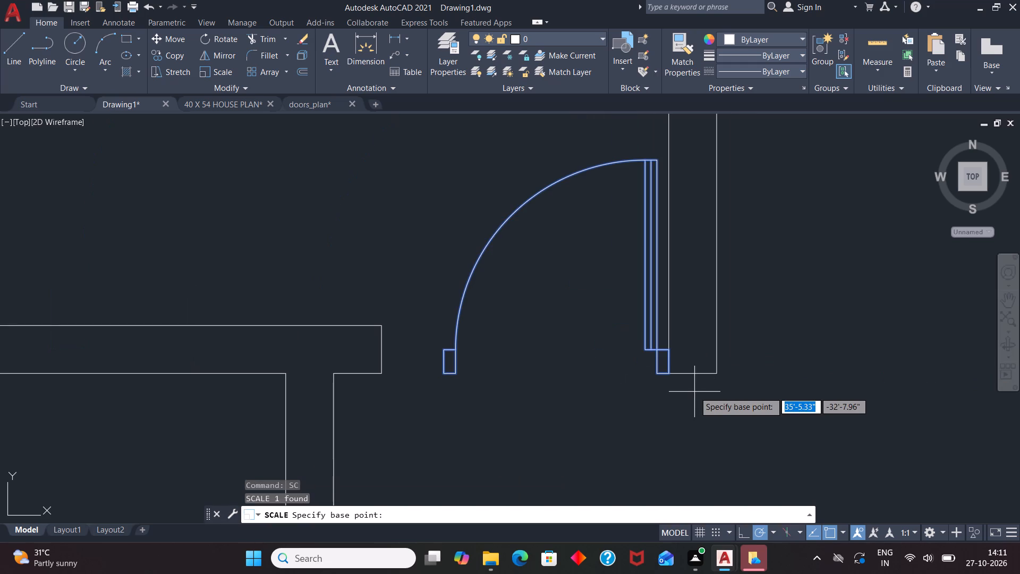
left_click(674, 378)
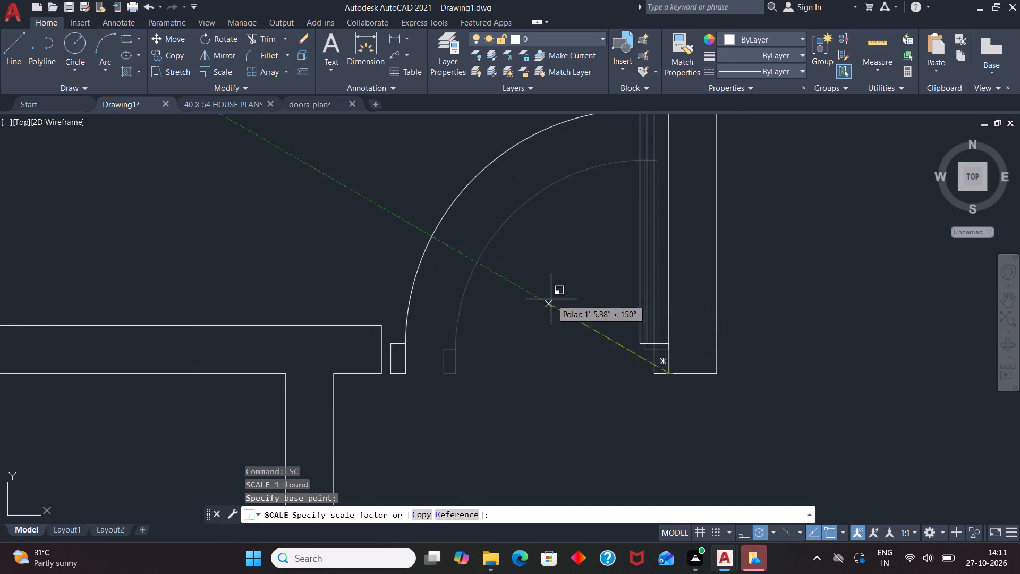
left_click(549, 294)
Rotate the rightmost of the two spare doors beside the plan by 90 degrees, so its leaf lies horizontal below the swing arc.
scroll(553, 315, "down", 3)
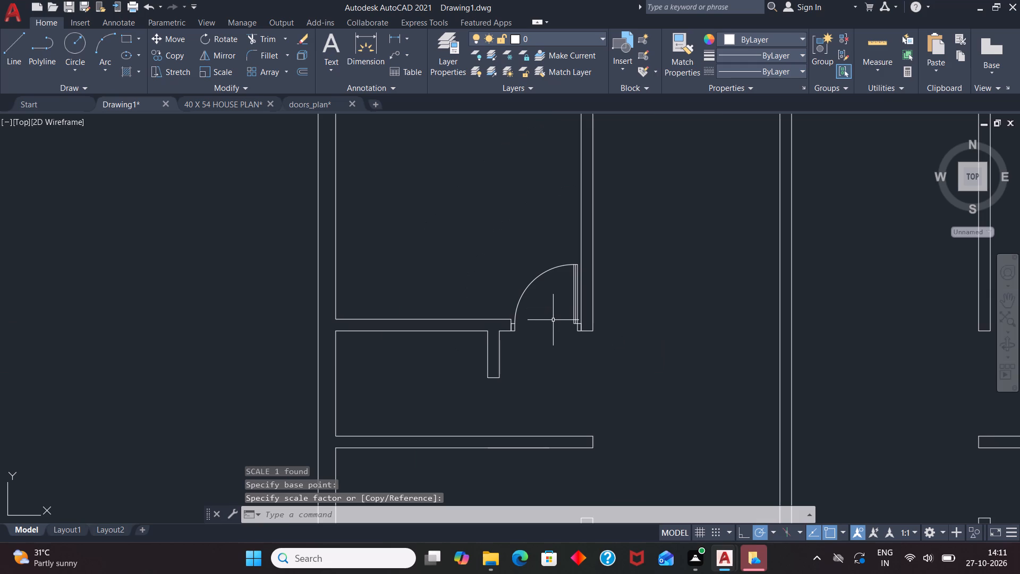
scroll(548, 326, "down", 4)
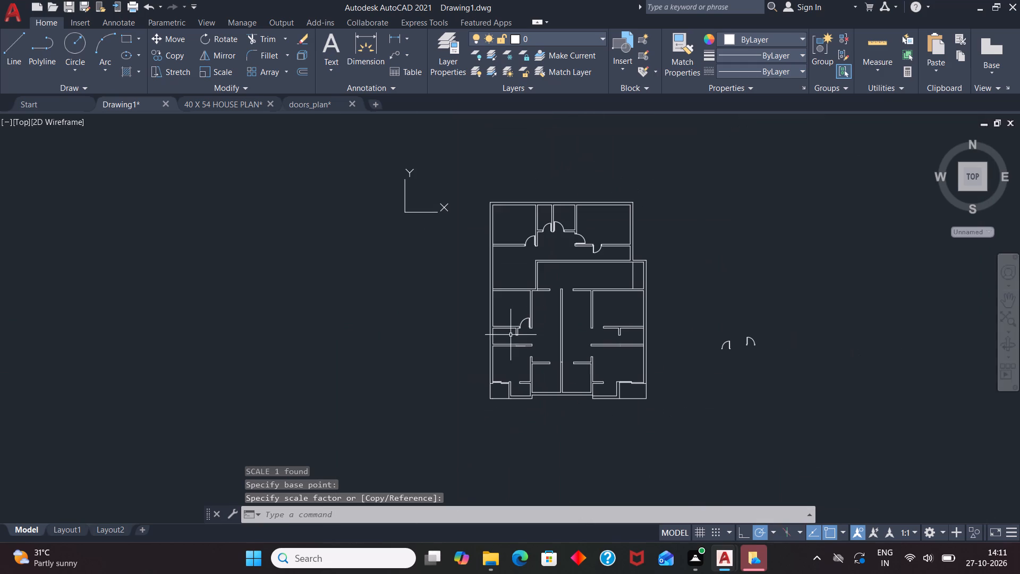
left_click(746, 339)
type("RP")
key("BackSpace")
key("o")
key("Return")
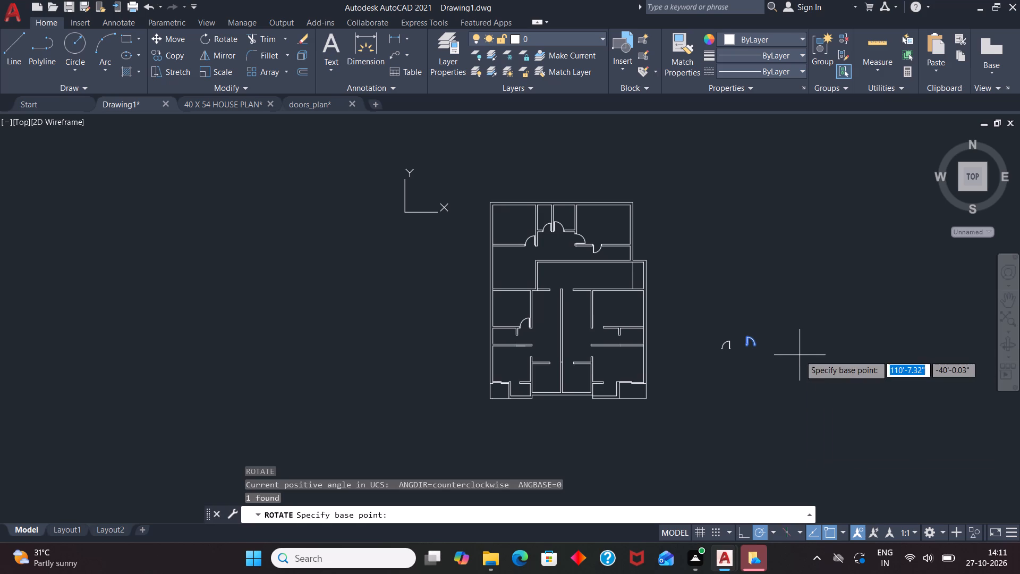
left_click(746, 332)
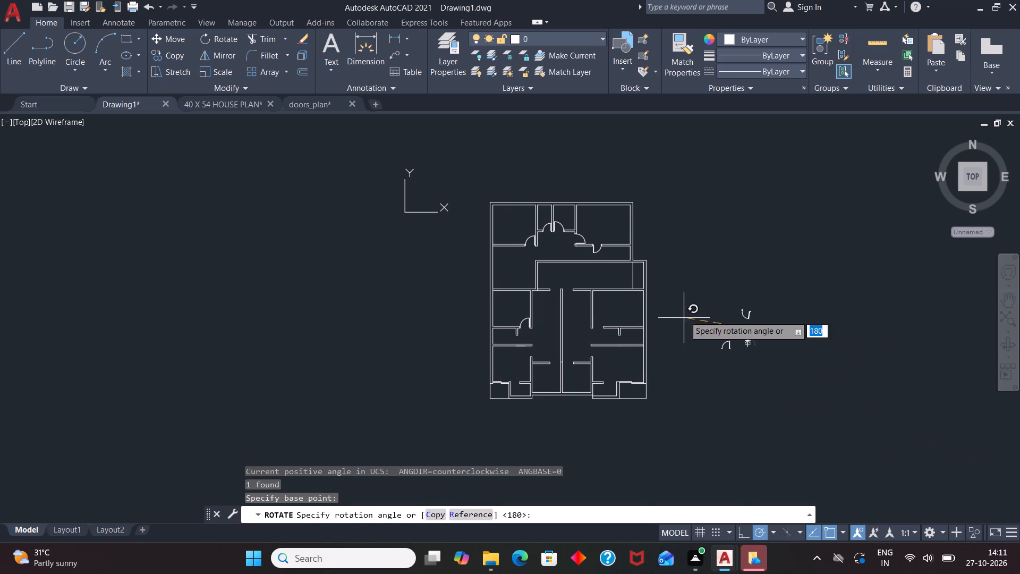
left_click(751, 254)
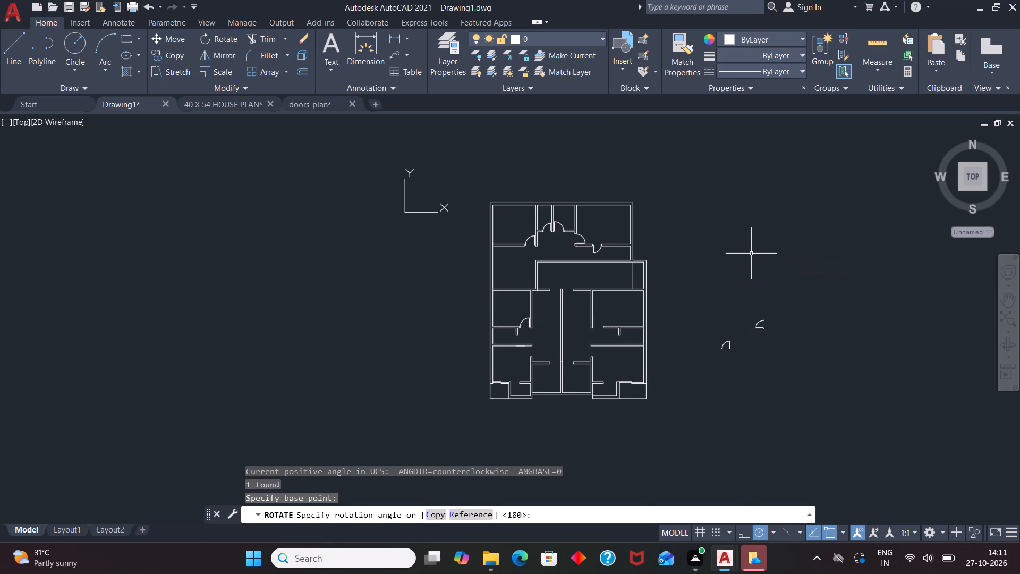
Copy the rotated door into the small room's opening below the middle-left room, its upper jamb meeting the short wall stub's lower end.
left_click(762, 328)
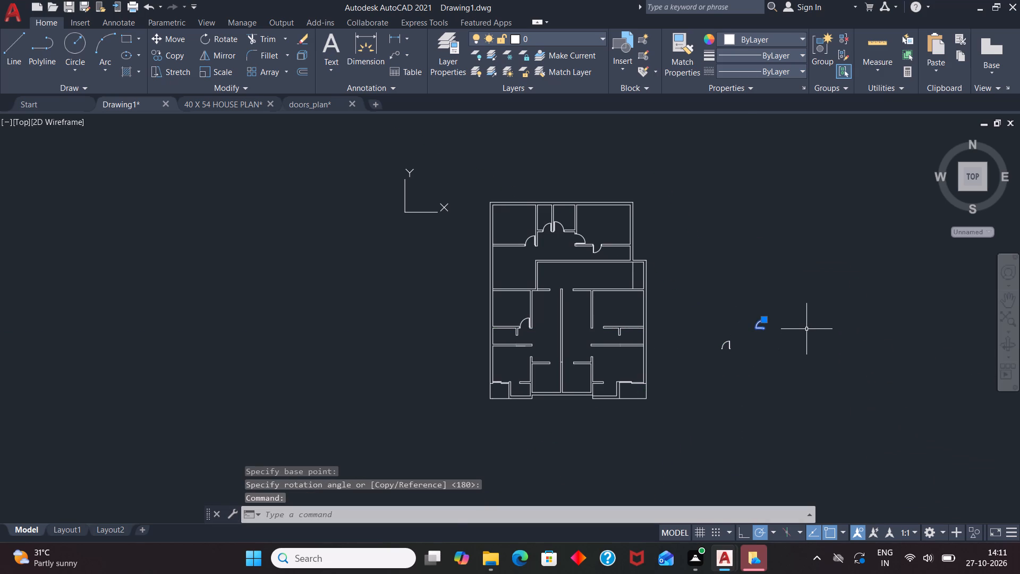
type("CO")
key("Return")
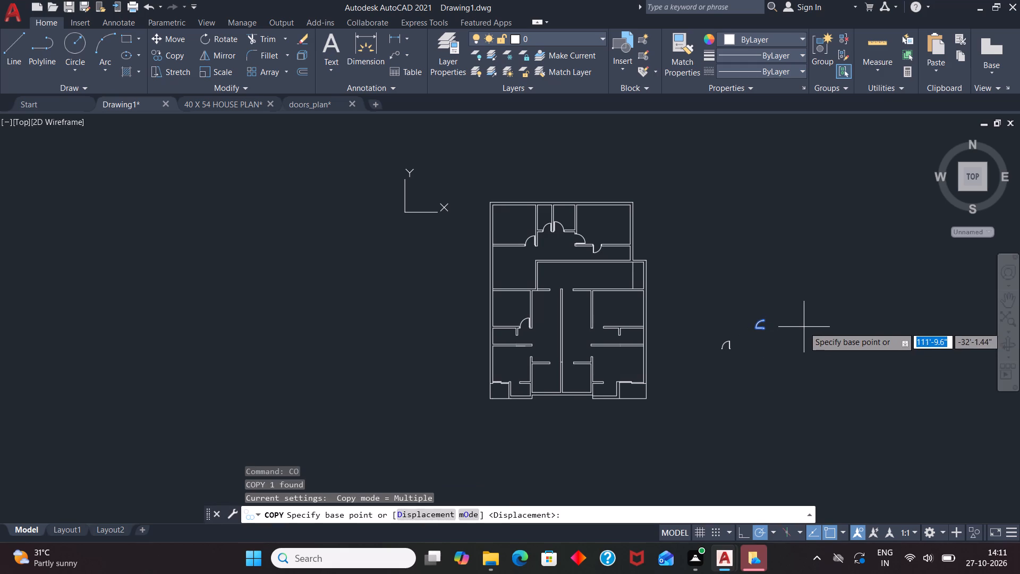
left_click(768, 331)
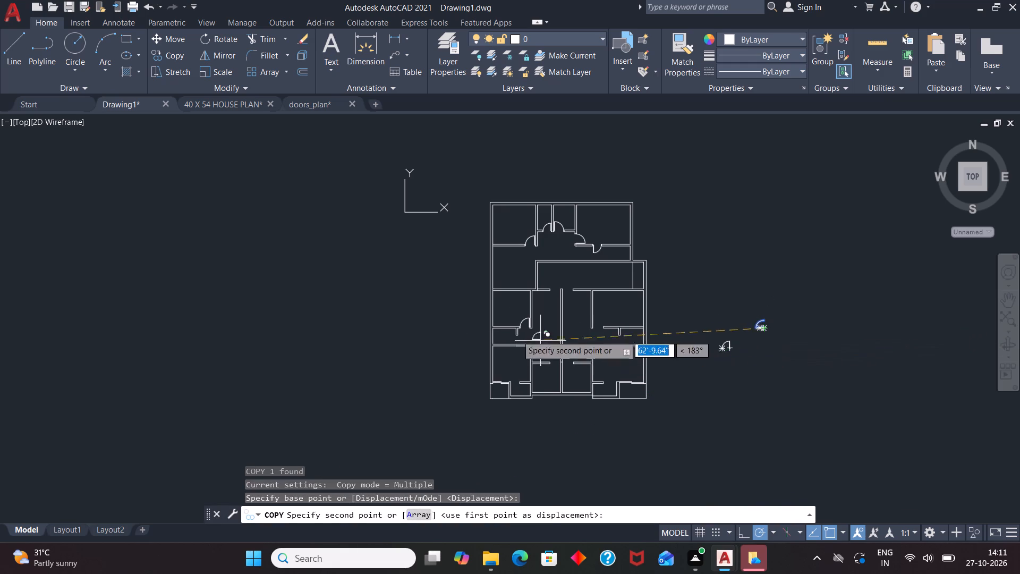
scroll(532, 344, "up", 3)
scroll(482, 339, "up", 1)
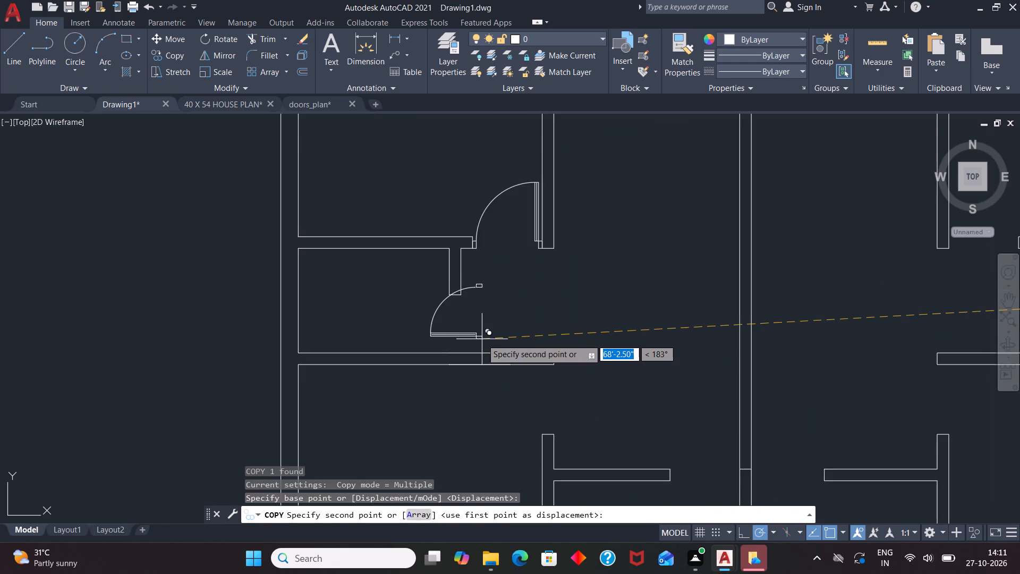
scroll(482, 339, "up", 2)
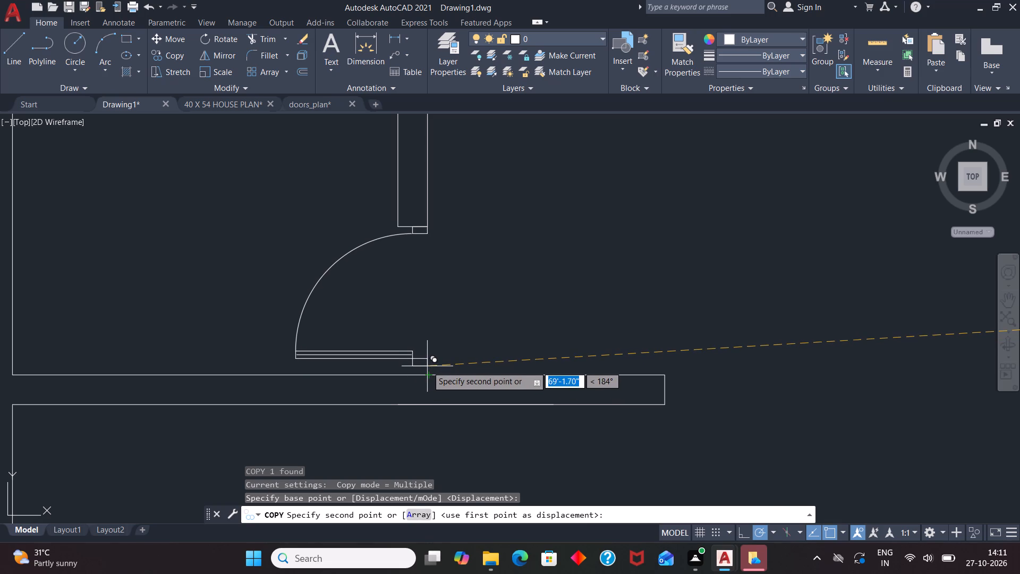
left_click(427, 366)
key("Escape")
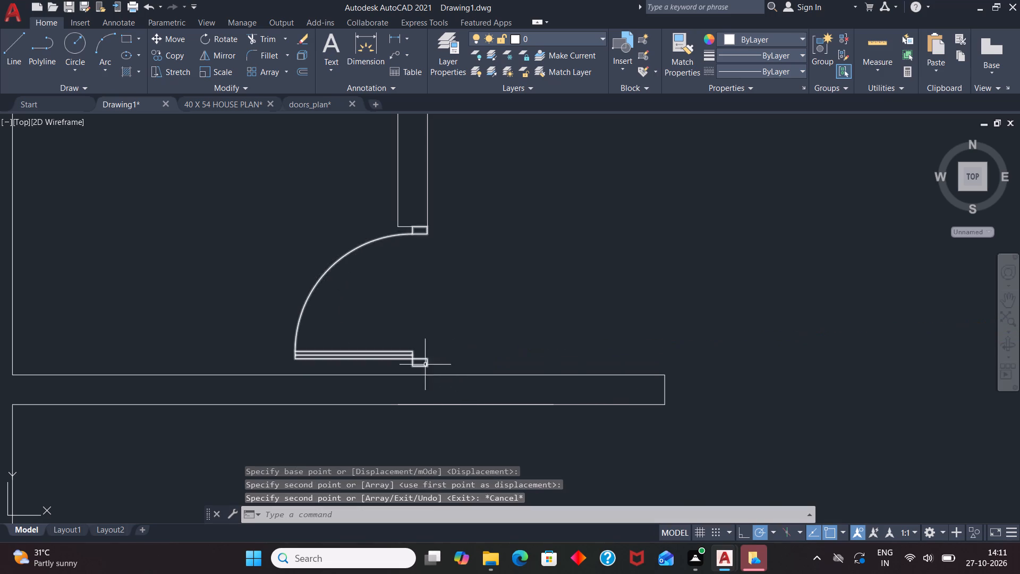
Scale the small room's door copy up from its upper jamb corner so it spans from the wall stub to the wall below.
left_click(415, 361)
left_click(413, 361)
left_click(403, 358)
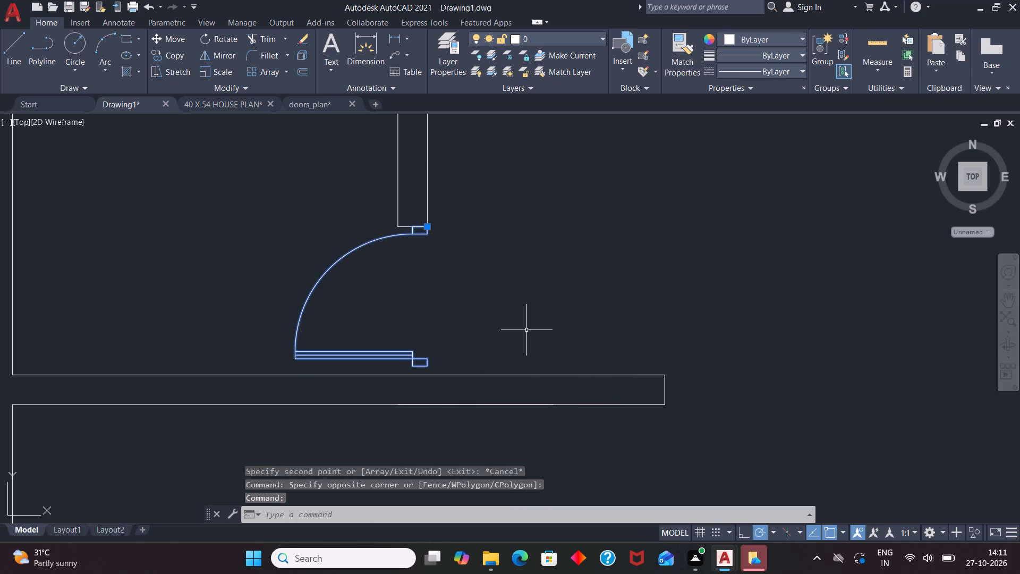
type("SC")
key("Return")
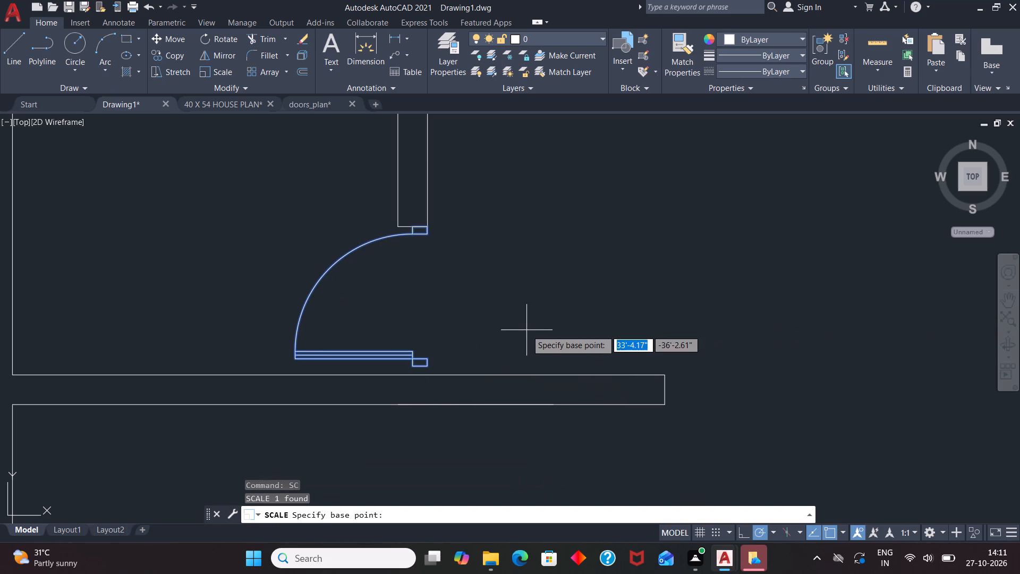
left_click(430, 225)
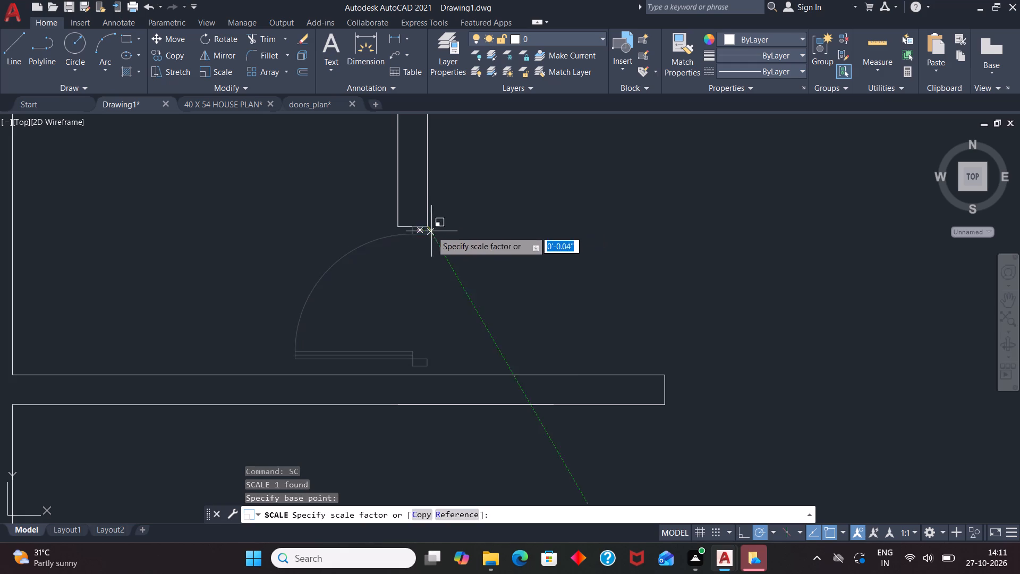
left_click(456, 295)
Rotate the upright-leaf spare door beside the plan by 90 degrees, so its leaf lies horizontal above the swing arc.
scroll(454, 264, "down", 3)
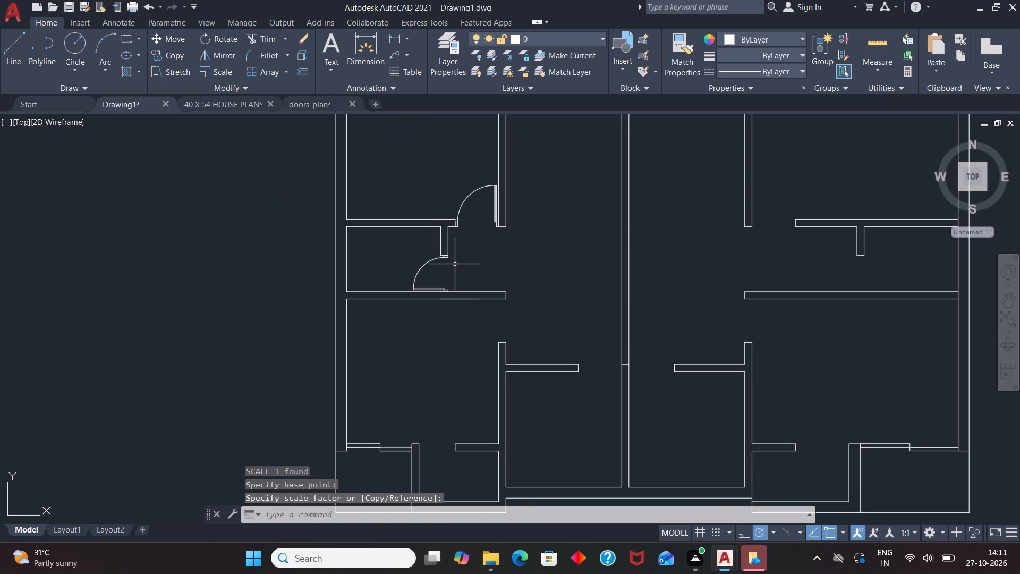
scroll(513, 255, "down", 1)
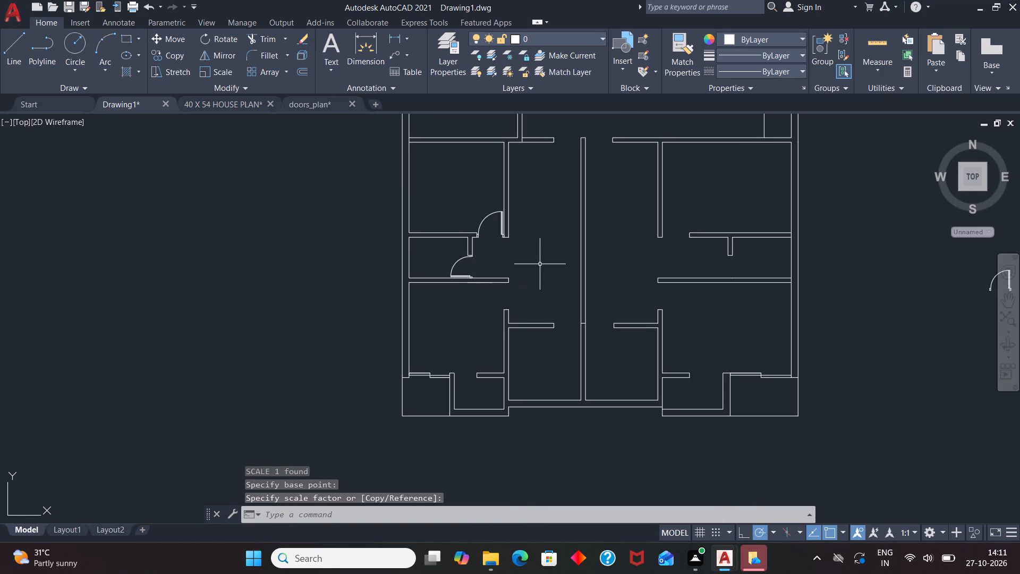
scroll(532, 264, "down", 1)
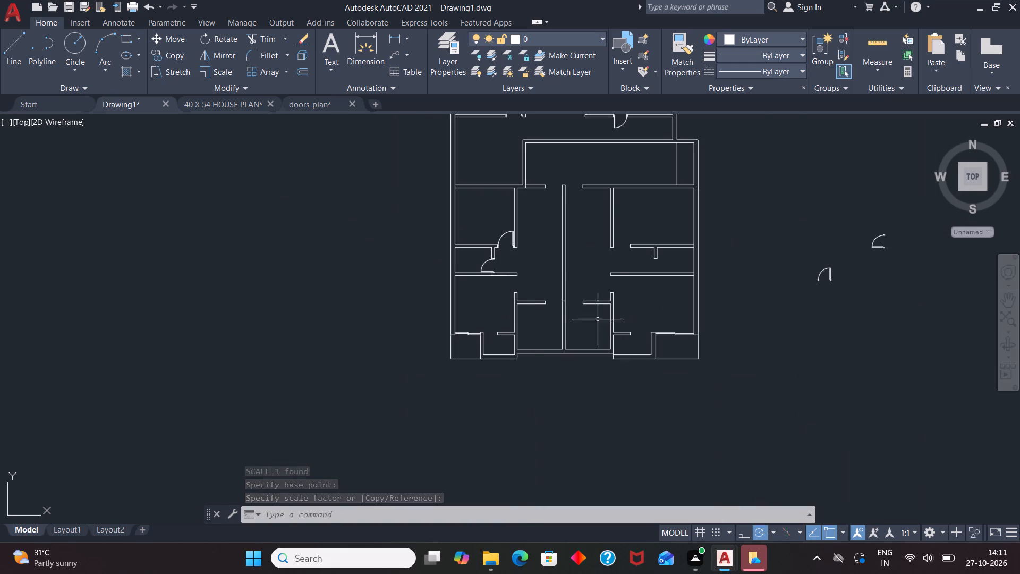
scroll(564, 317, "down", 1)
scroll(742, 293, "up", 2)
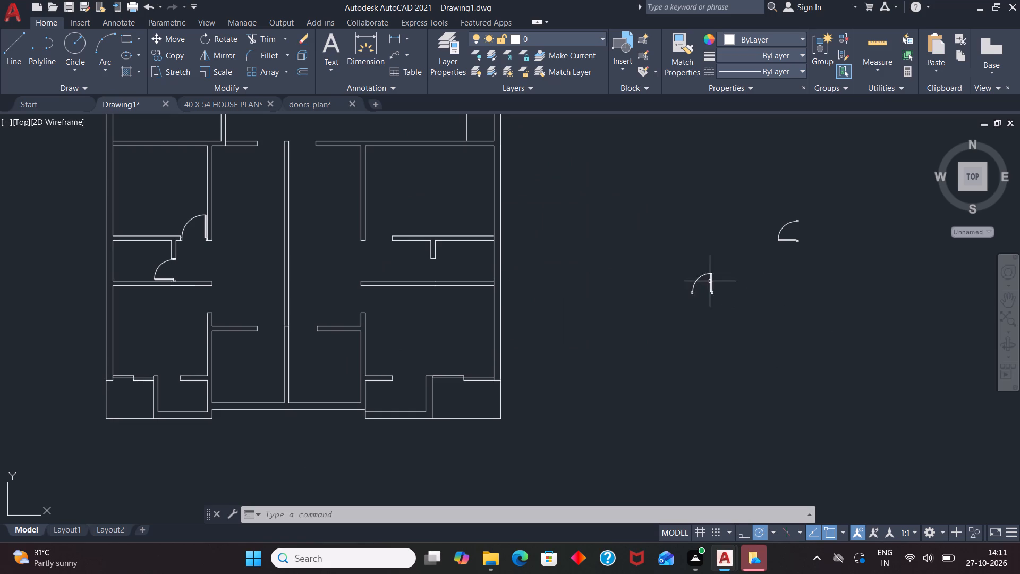
left_click(711, 281)
type("RO")
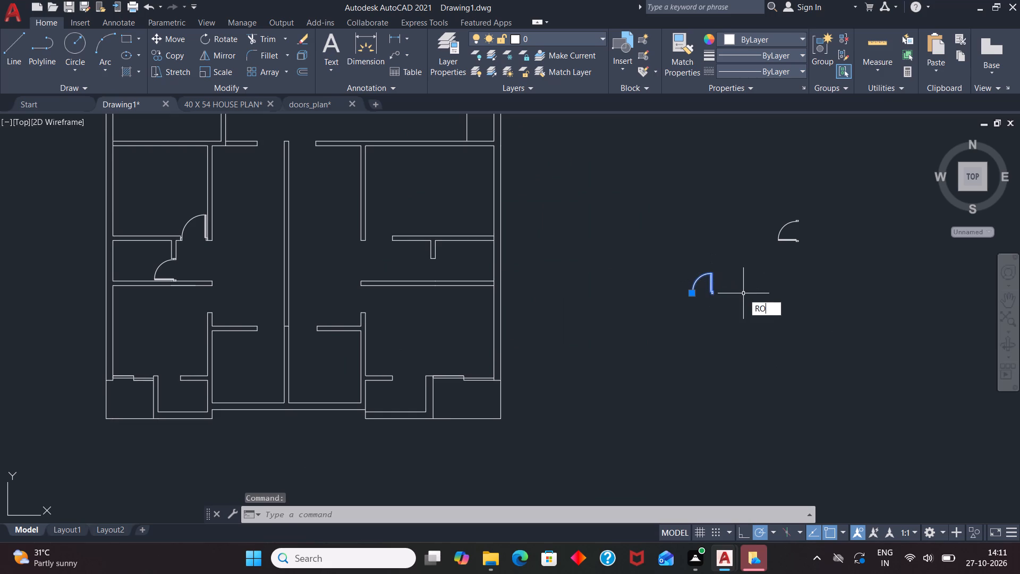
key("Return")
left_click(712, 276)
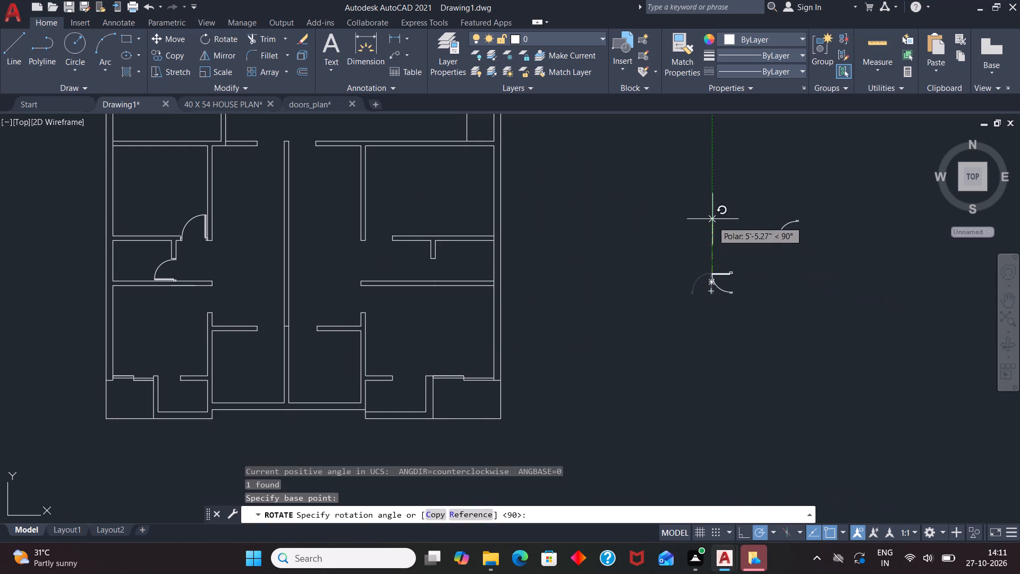
left_click(710, 205)
Copy the rotated door from its hinge-side jamb corner to the horizontal wall's lower end corner at the lower-left room's side opening.
left_click(726, 275)
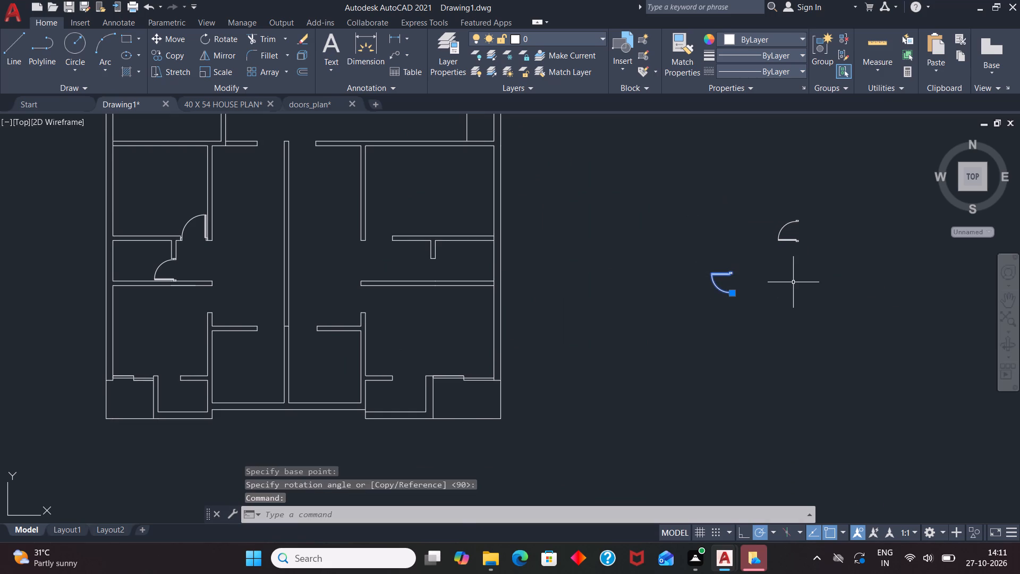
type("CO")
key("Return")
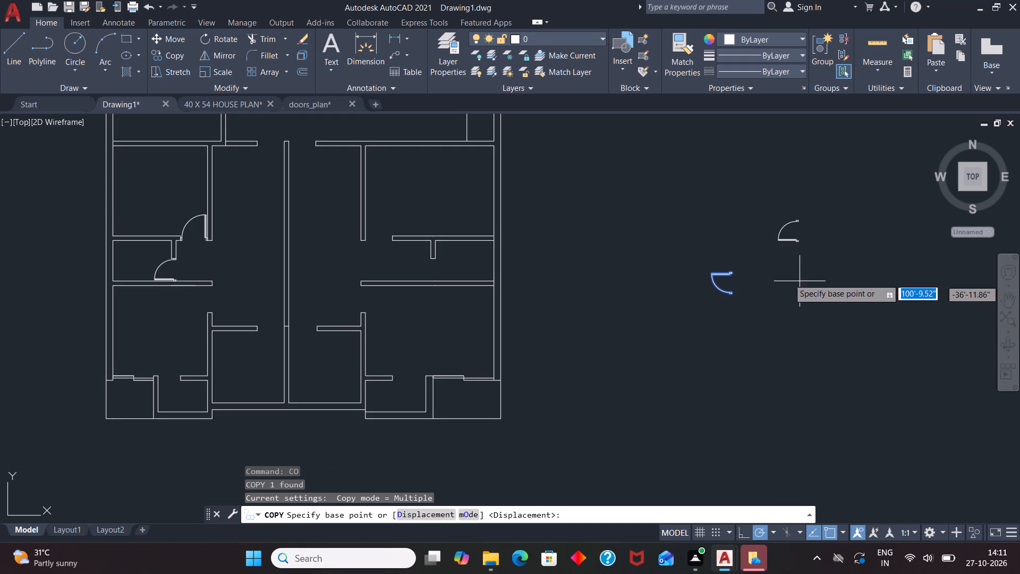
left_click(737, 273)
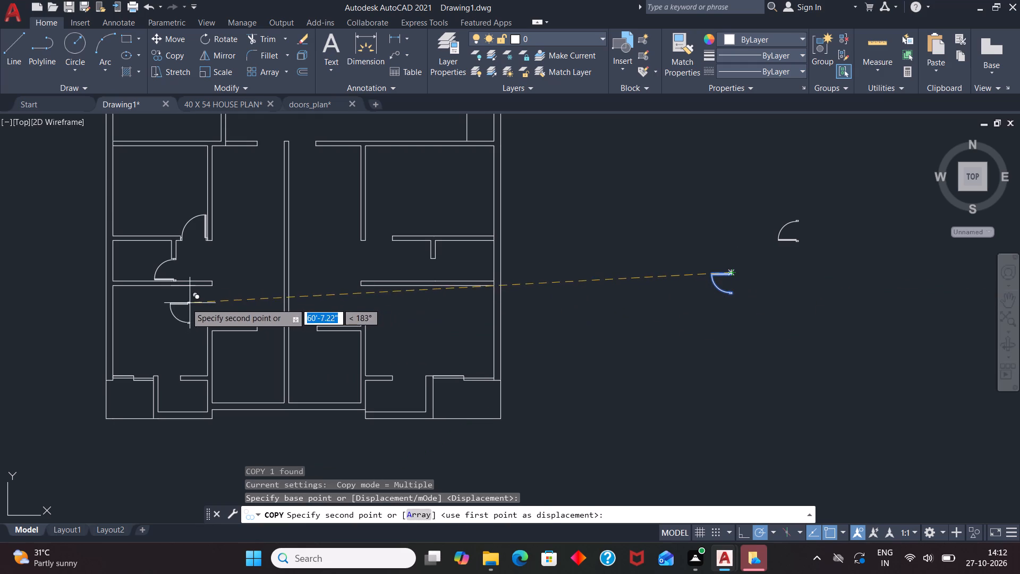
scroll(196, 294, "up", 4)
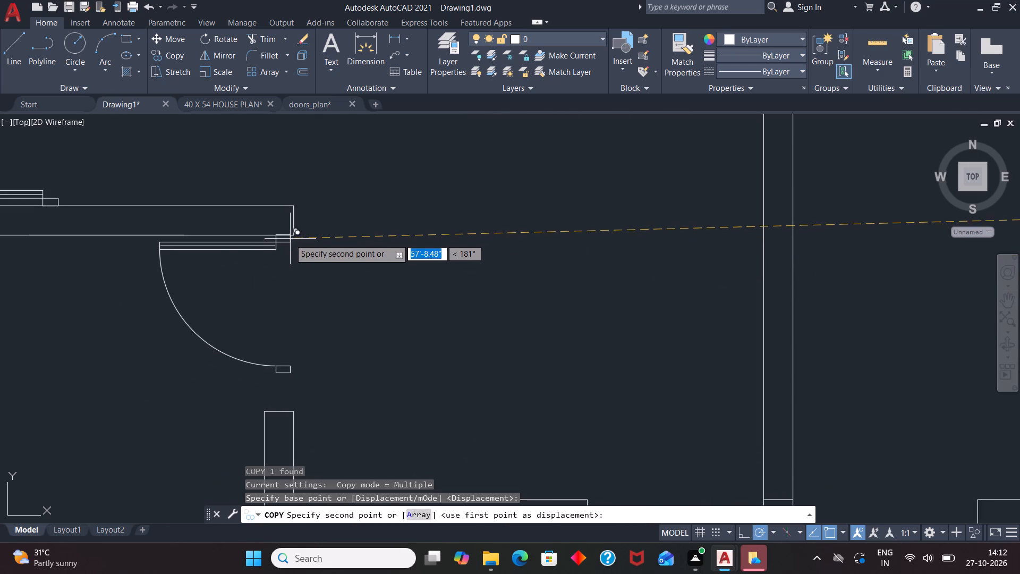
scroll(290, 238, "up", 3)
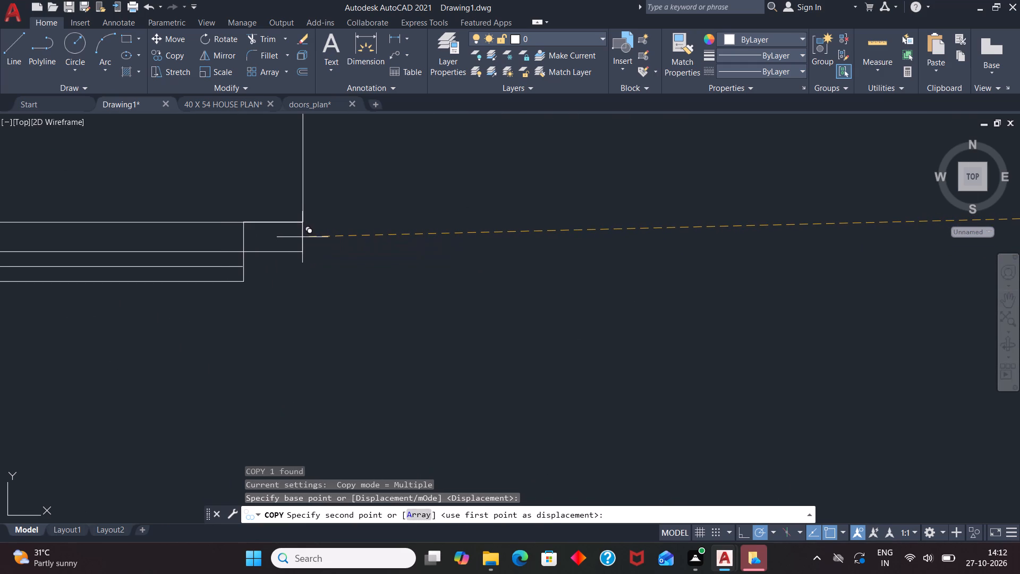
left_click(302, 237)
key("Escape")
Scale the door copy up from its hinge-side corner so it spans the lower-left room's side opening.
left_click(301, 252)
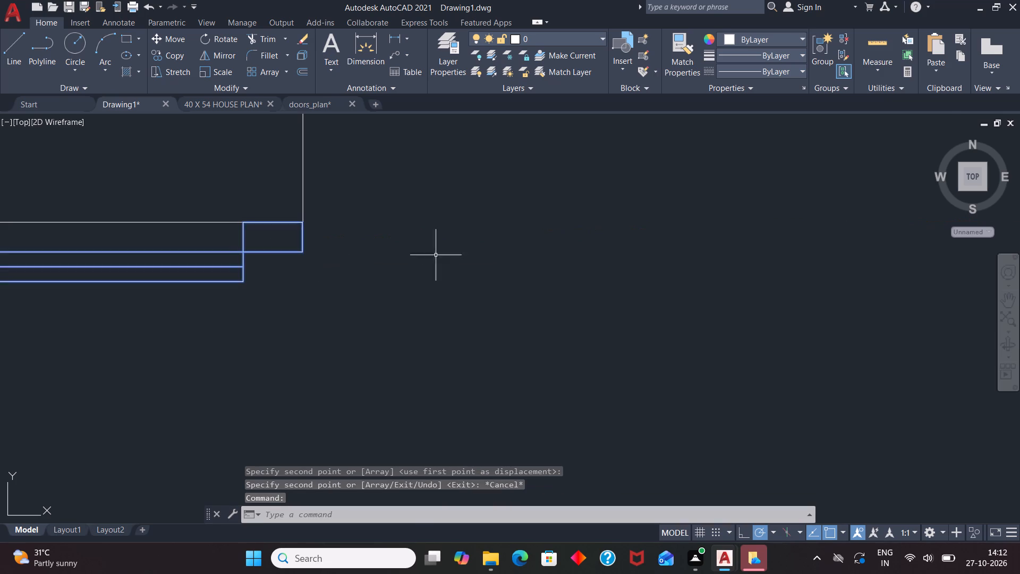
scroll(542, 249, "down", 3)
type("SC")
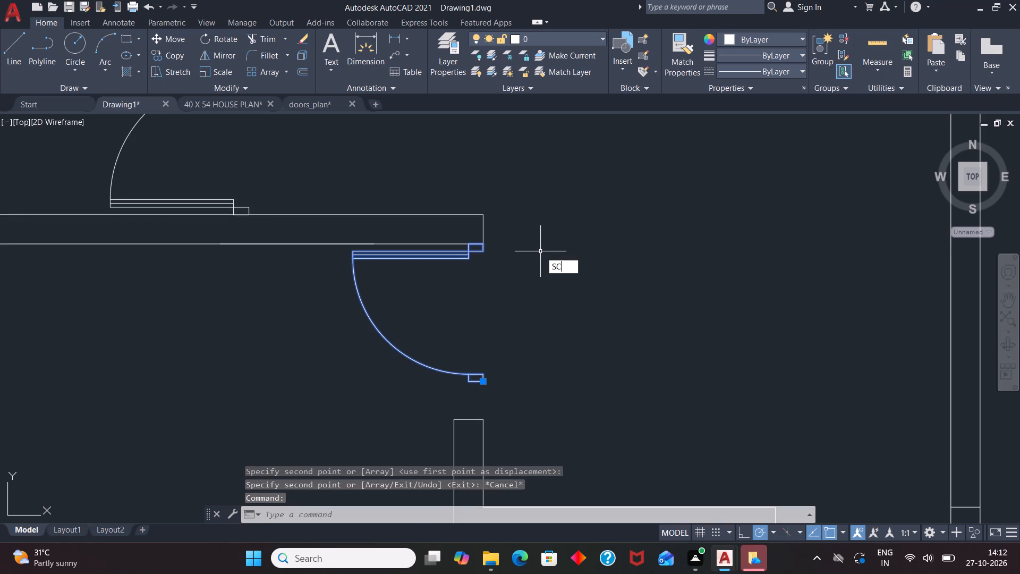
key("Return")
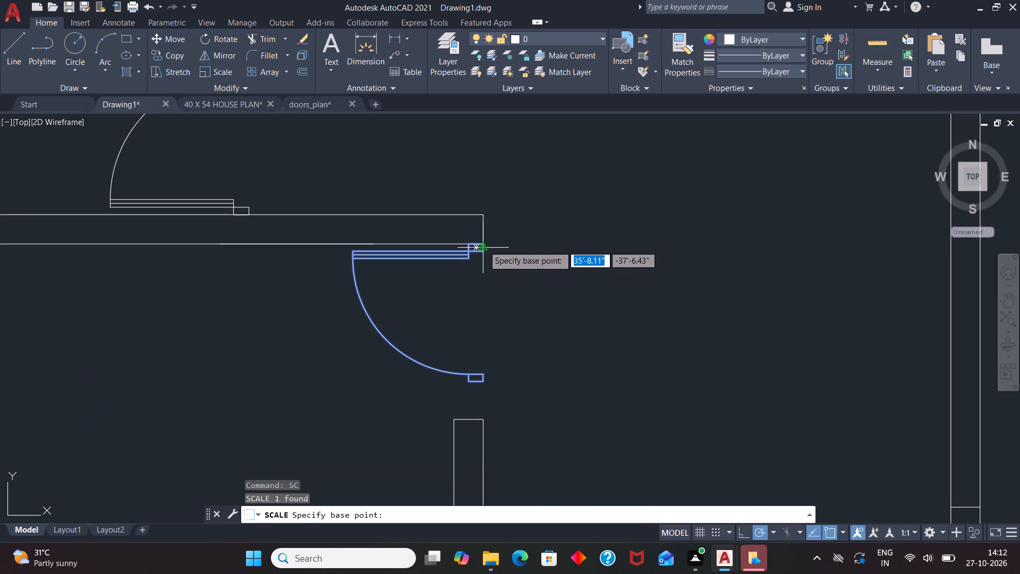
left_click(483, 246)
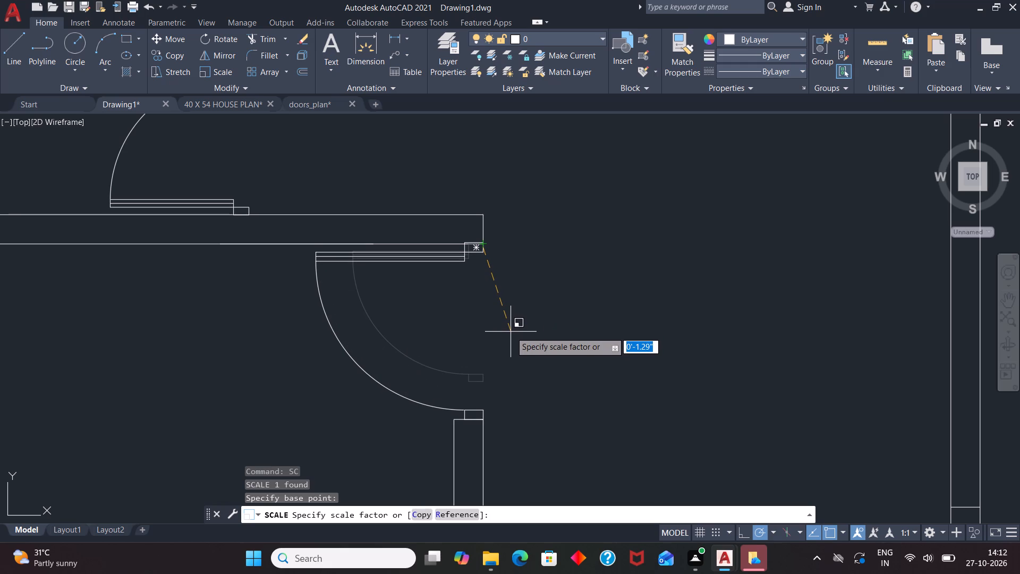
left_click(511, 332)
Rotate the spare door with the leaf above its arc by 90 degrees, so the leaf stands upright with the arc curving below.
scroll(517, 268, "down", 4)
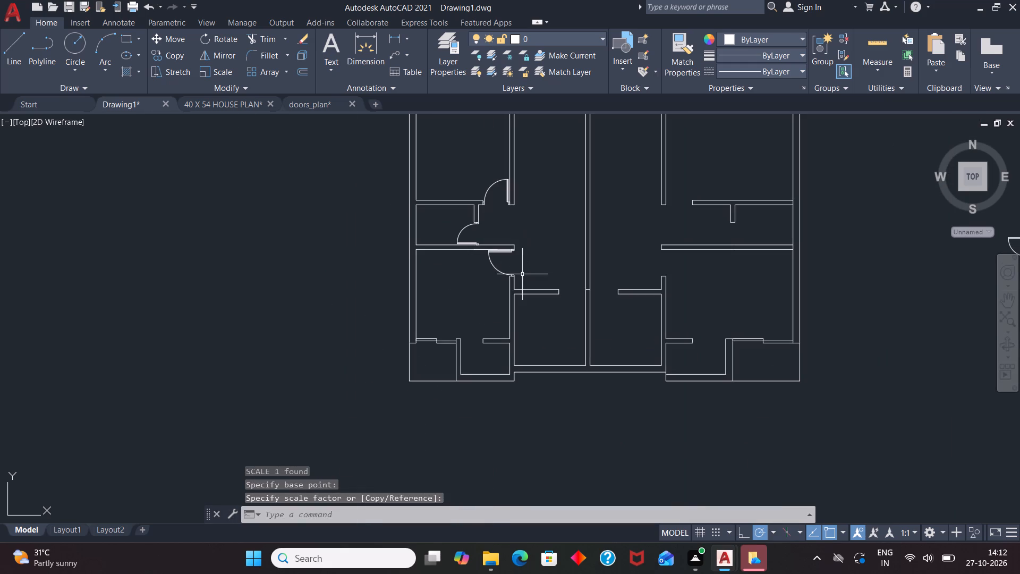
scroll(516, 282, "down", 1)
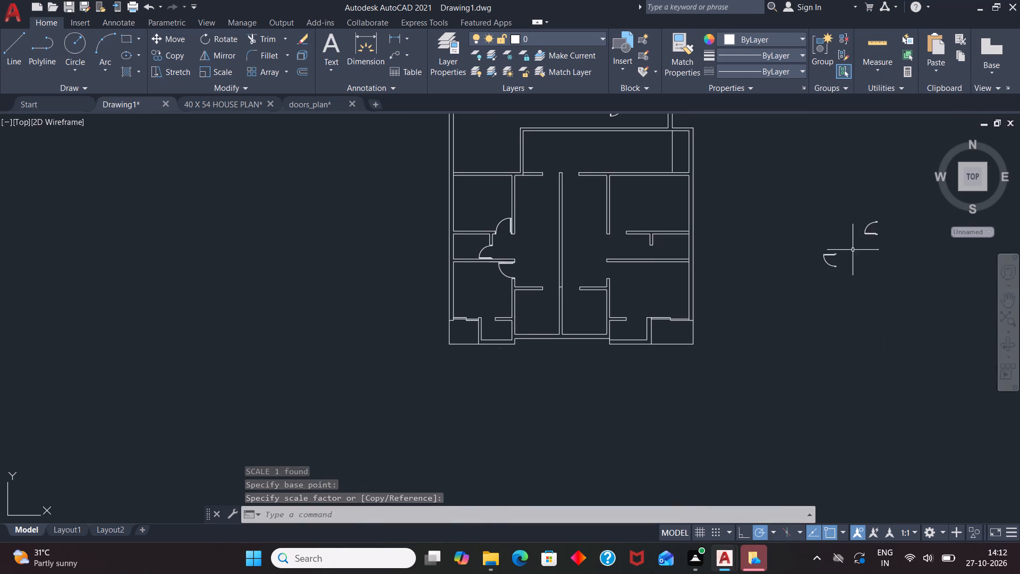
left_click(828, 255)
type("RO")
key("Return")
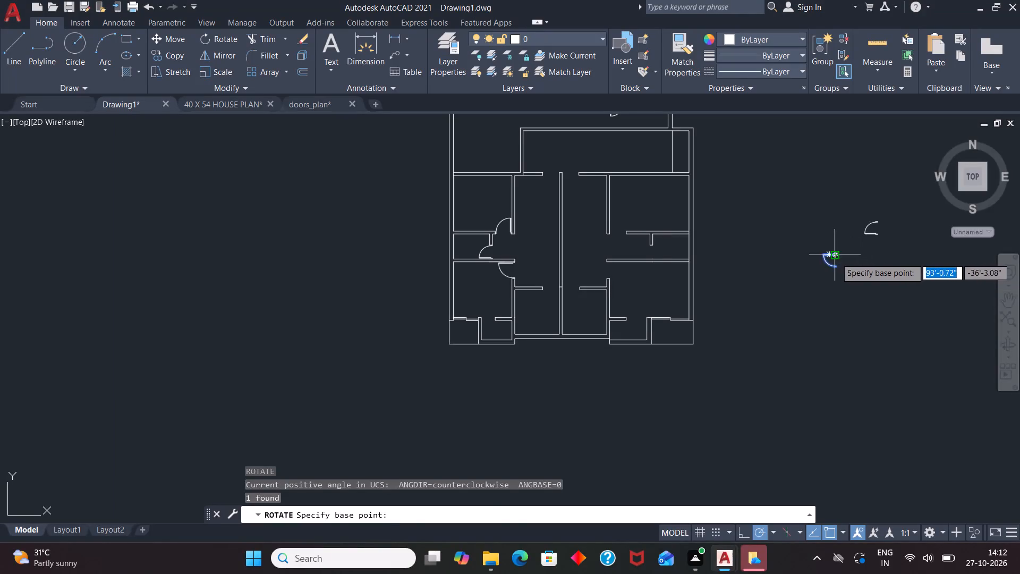
left_click(836, 258)
left_click(831, 209)
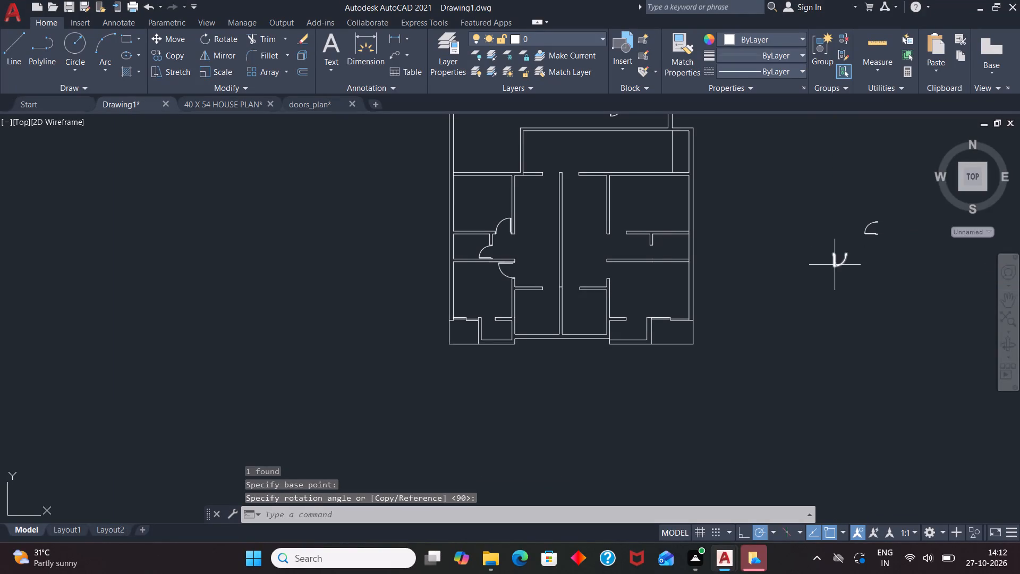
Copy the upright-leaf spare door from its hinge-side jamb corner to the wall corner at the bottom-left room's lower opening.
left_click(835, 265)
key("c")
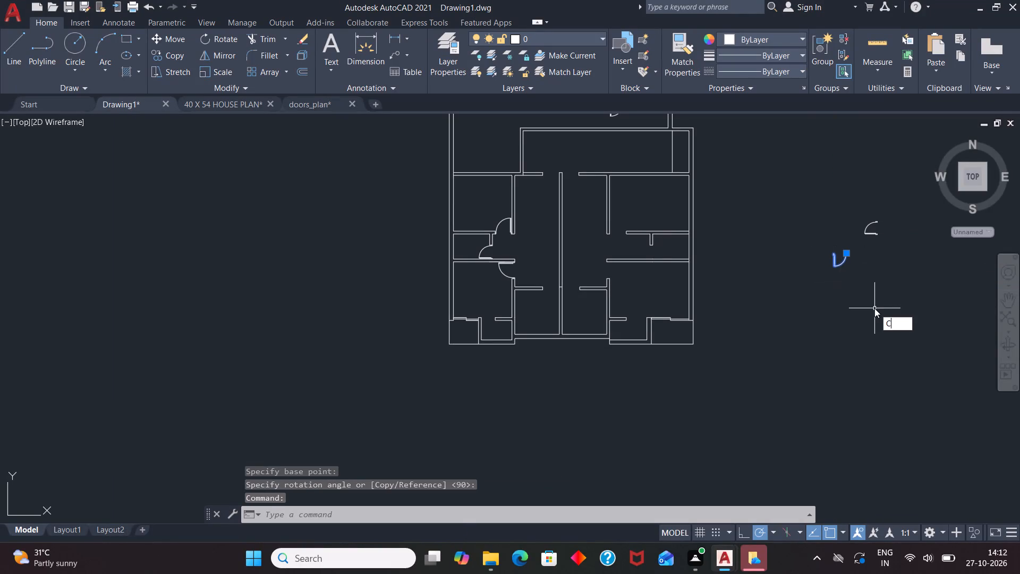
key("o")
key("Return")
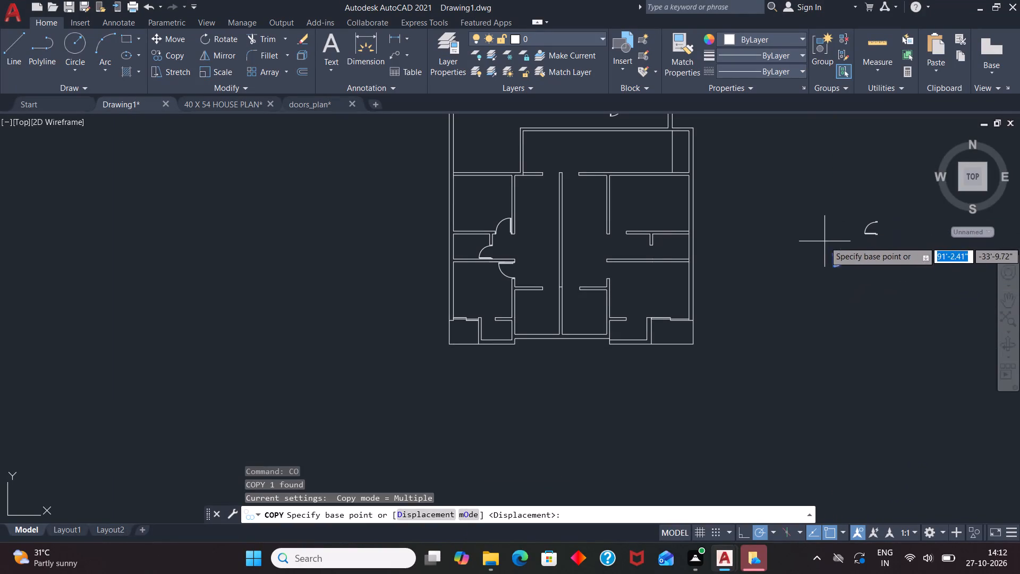
left_click(834, 252)
scroll(491, 317, "up", 4)
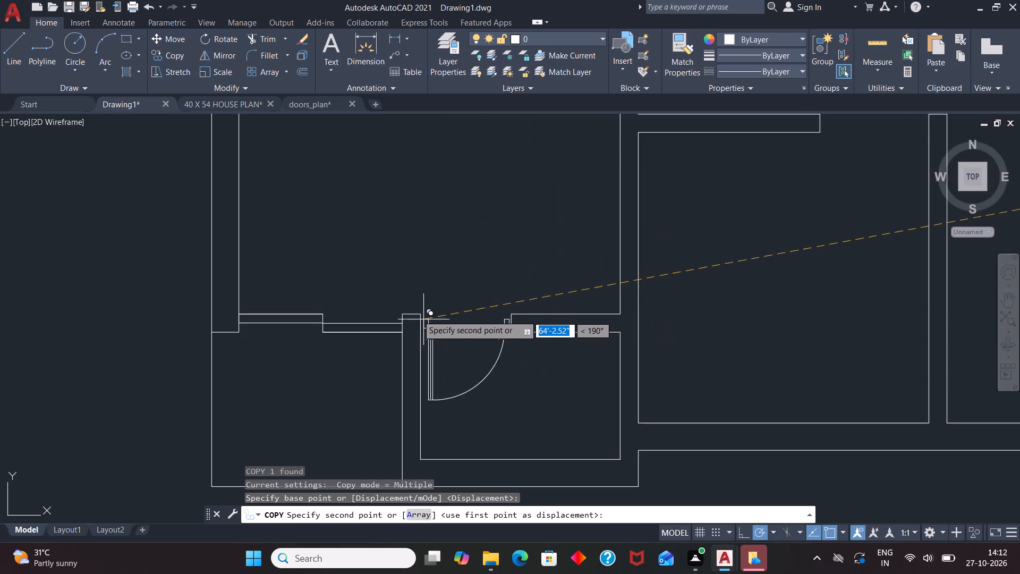
scroll(416, 313, "up", 4)
left_click(434, 318)
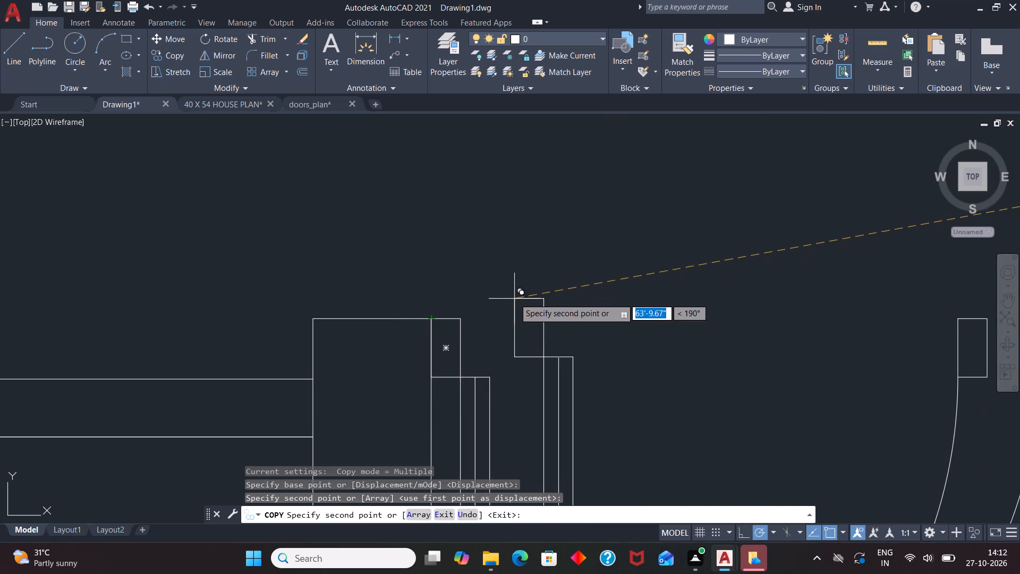
key("Escape")
Scale the door copy up from its hinge-side corner so it spans the bottom-left room's lower opening.
left_click(458, 319)
scroll(449, 310, "down", 2)
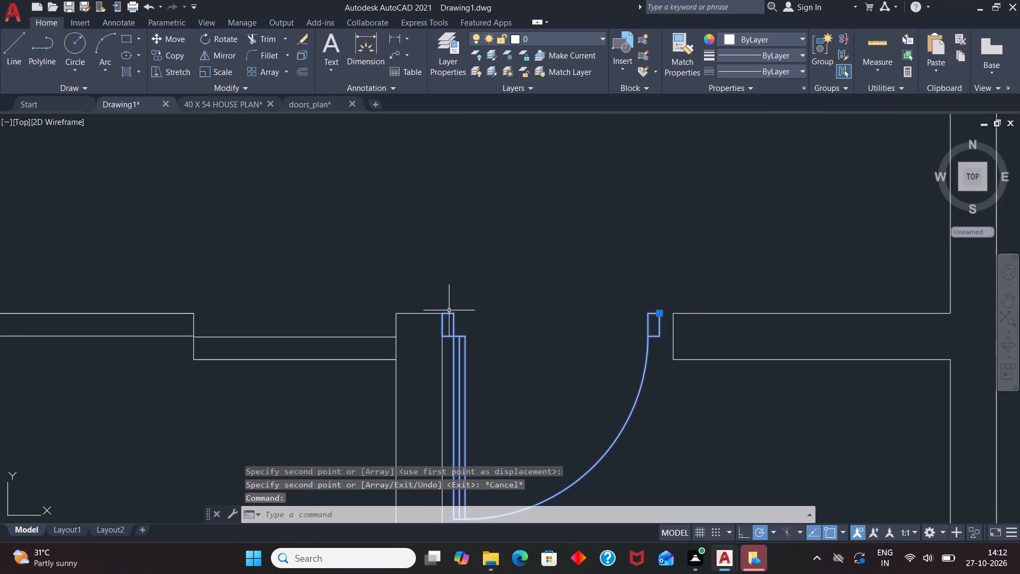
type("SC")
key("Return")
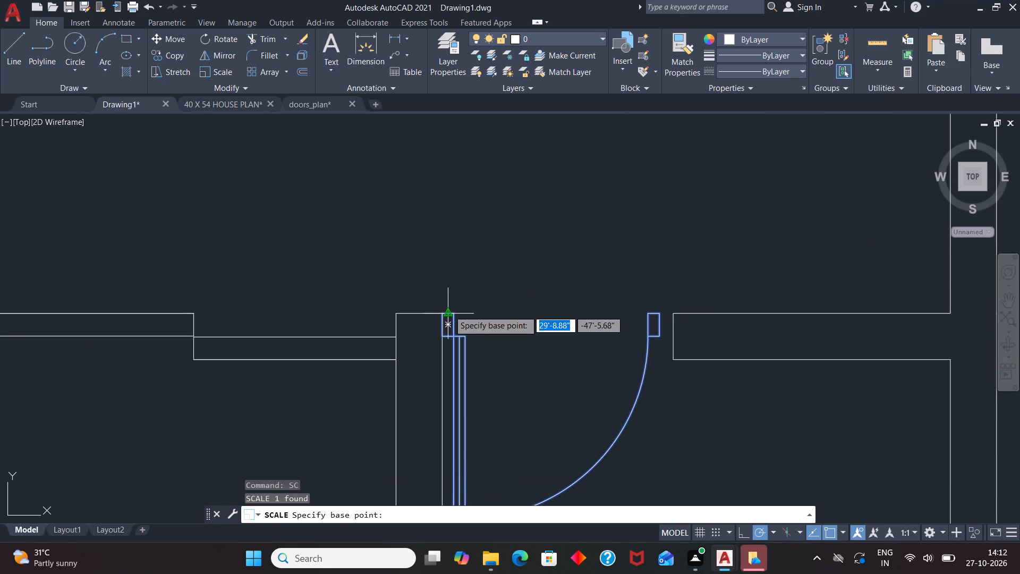
left_click_drag(443, 309, 448, 314)
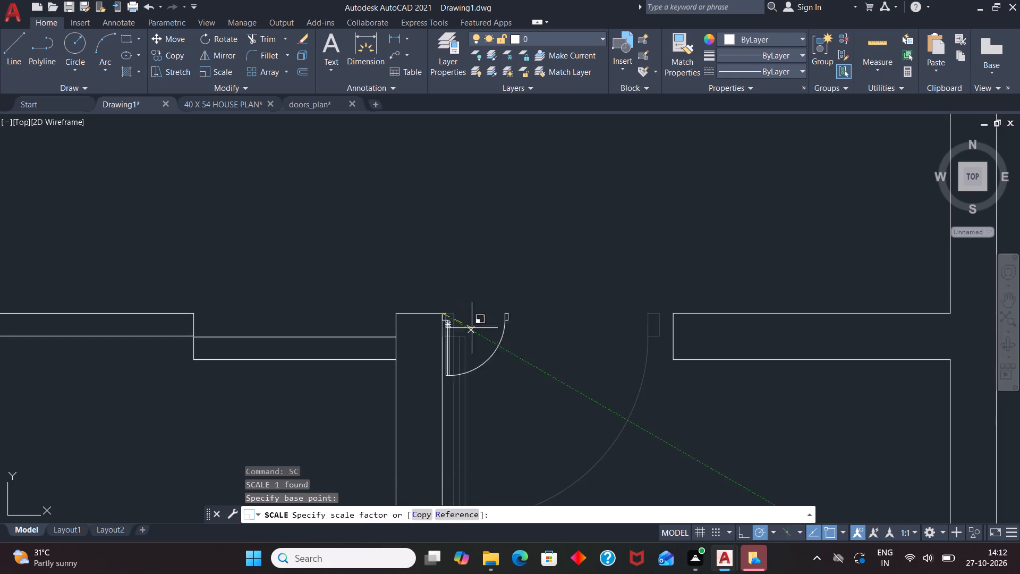
left_click(541, 374)
Rotate the spare door with the horizontal leaf below its arc by 90 degrees about its hinge end, so the leaf stands upright.
scroll(535, 308, "down", 3)
scroll(474, 320, "down", 2)
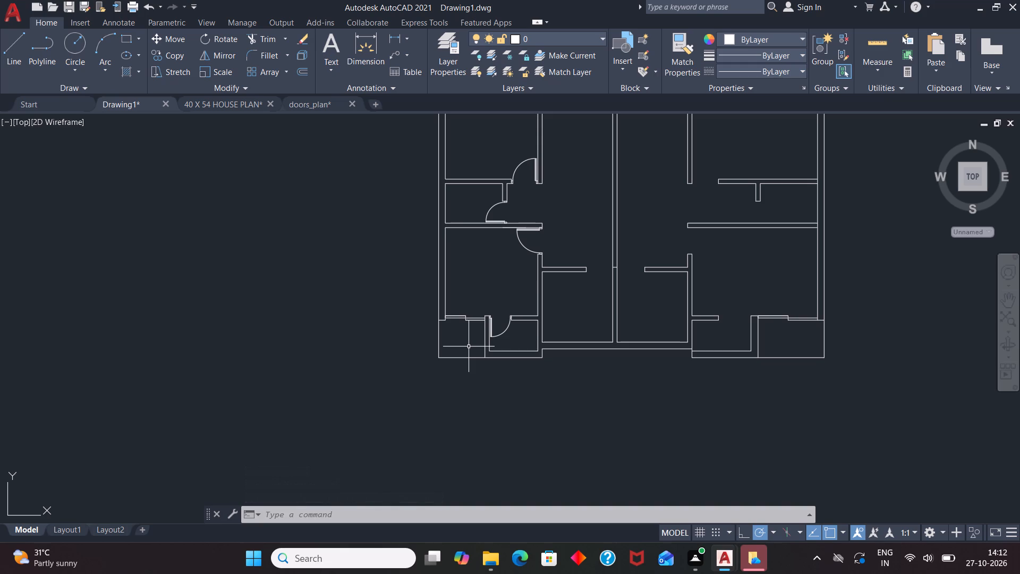
scroll(461, 340, "down", 1)
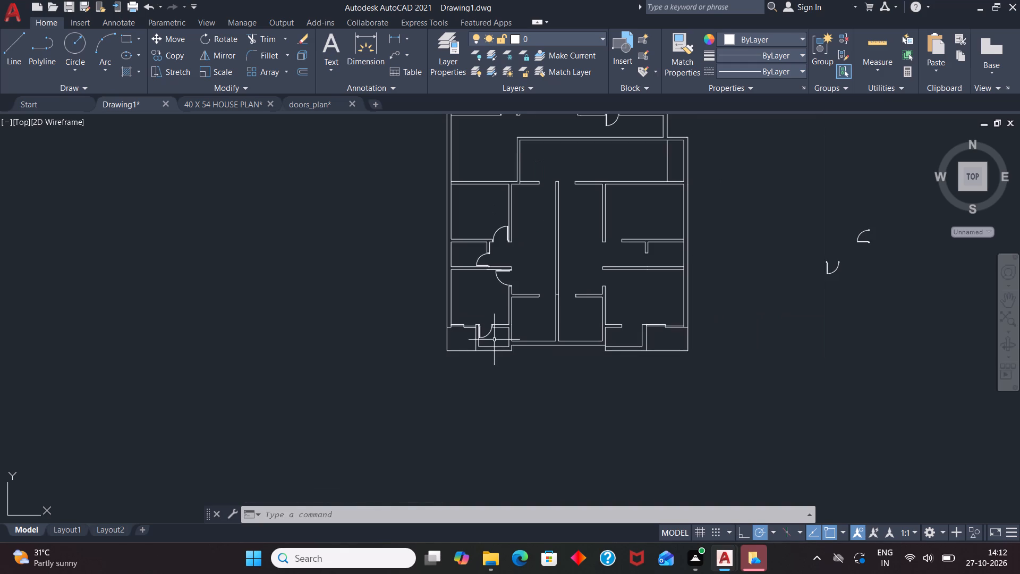
scroll(525, 320, "down", 1)
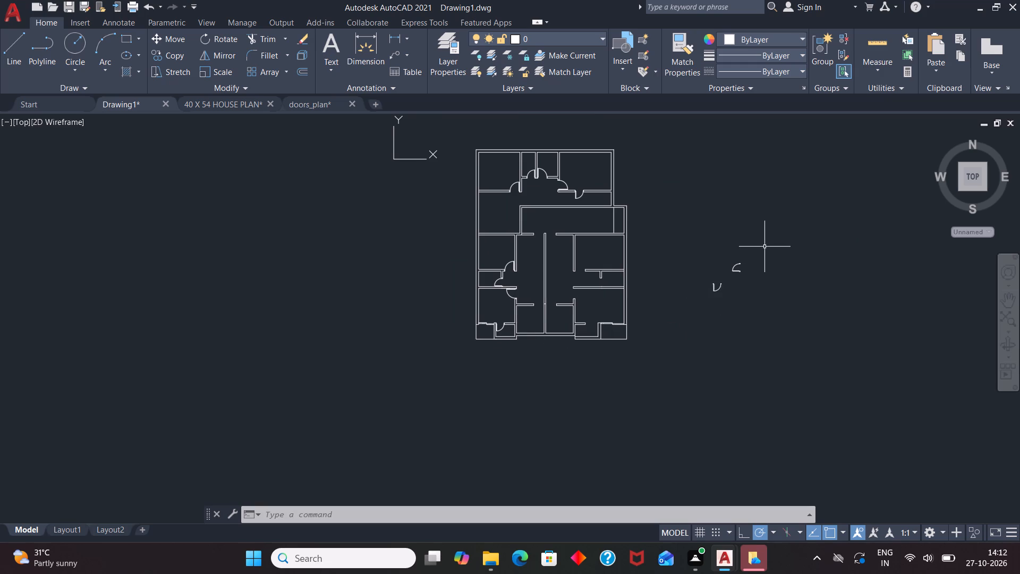
scroll(761, 252, "up", 2)
left_click(701, 290)
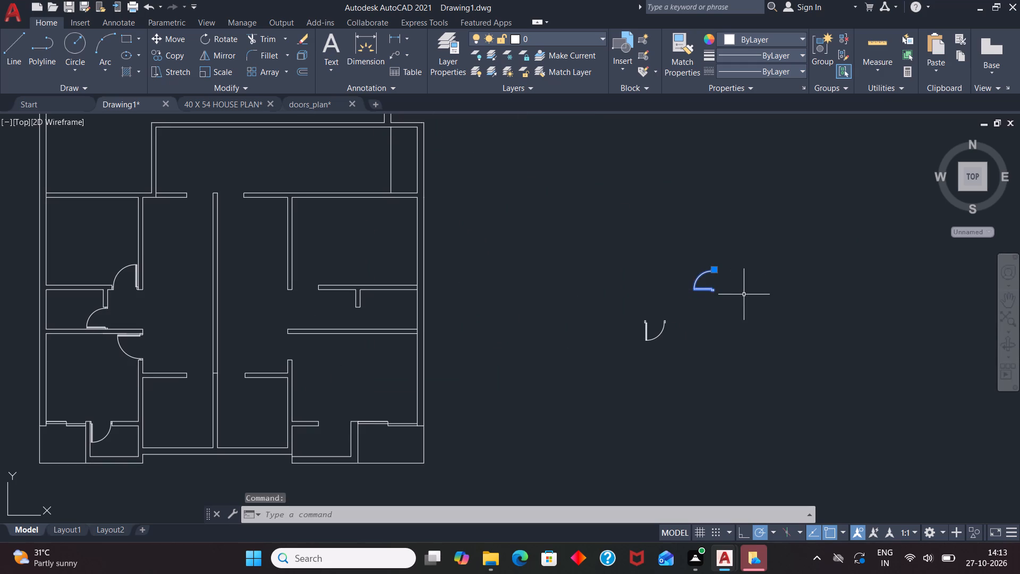
type("RO")
key("Return")
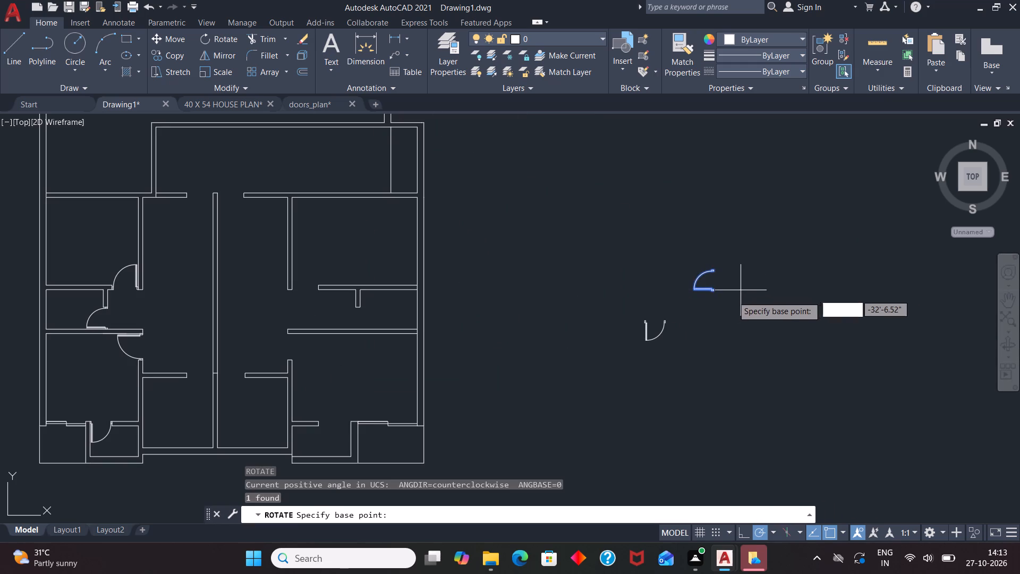
left_click(713, 292)
left_click(711, 204)
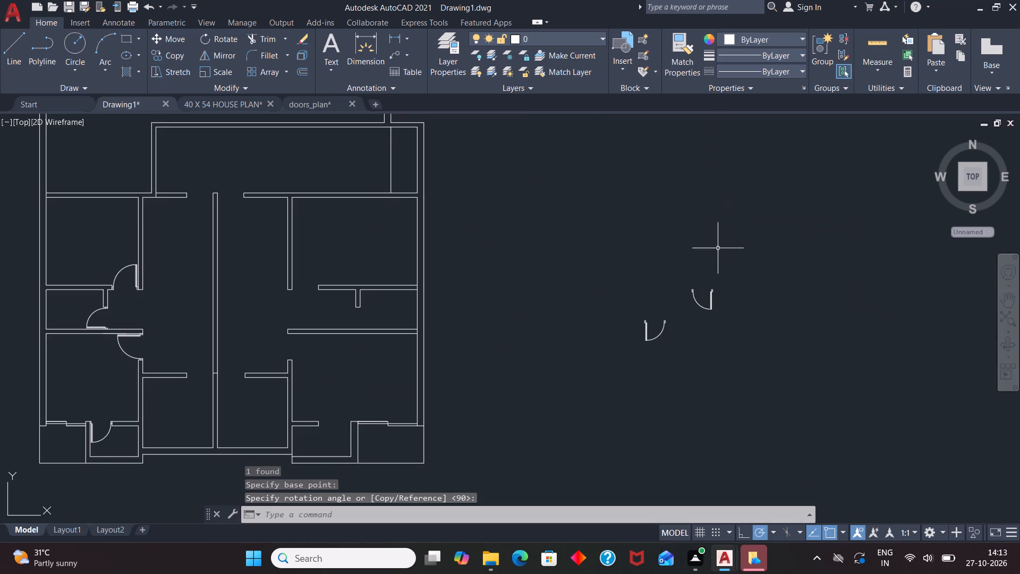
Copy the rotated spare door from its hinge-side jamb corner to the central wall's left face at the lower-middle room opening.
left_click(712, 292)
type("CO")
key("Return")
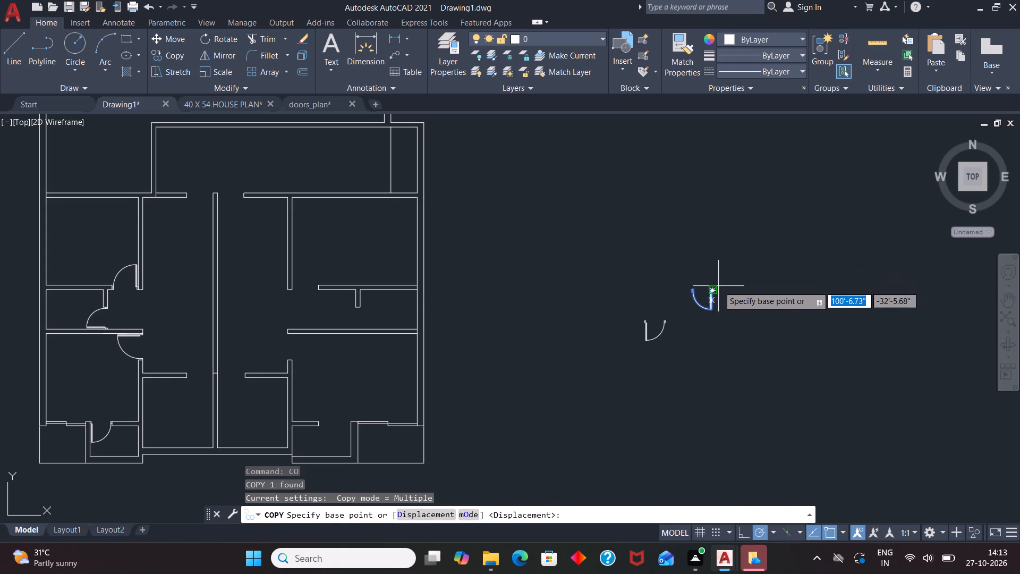
left_click(718, 286)
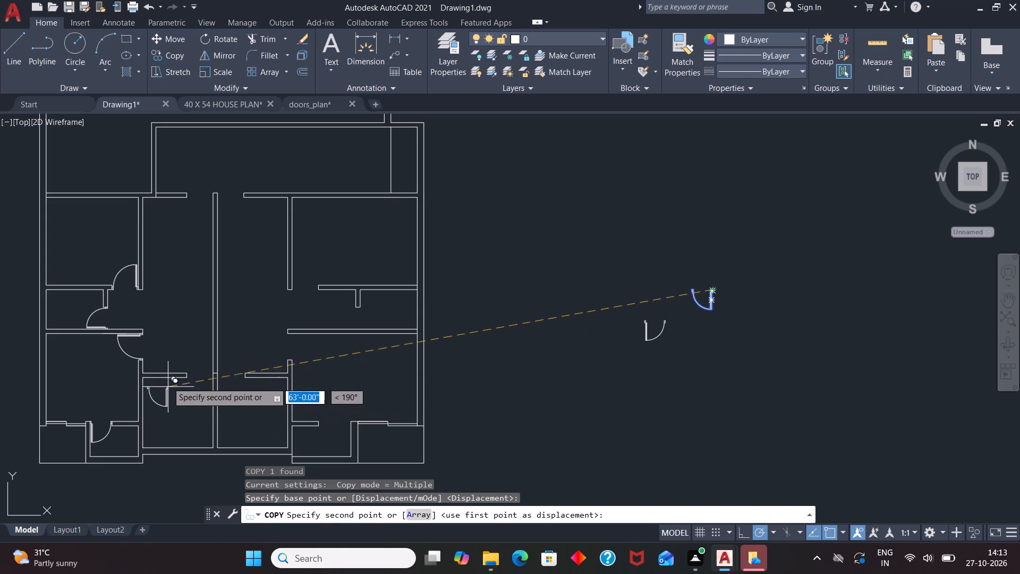
scroll(174, 375, "up", 5)
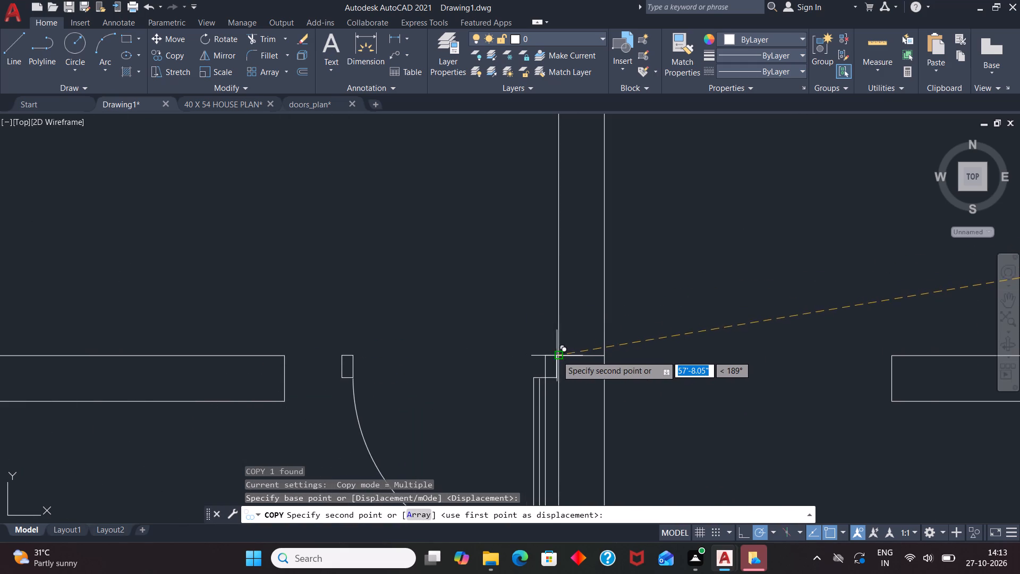
left_click(557, 356)
key("Escape")
Scale the door copy up from its hinge-side corner so it spans the opening left of the central wall.
left_click(548, 375)
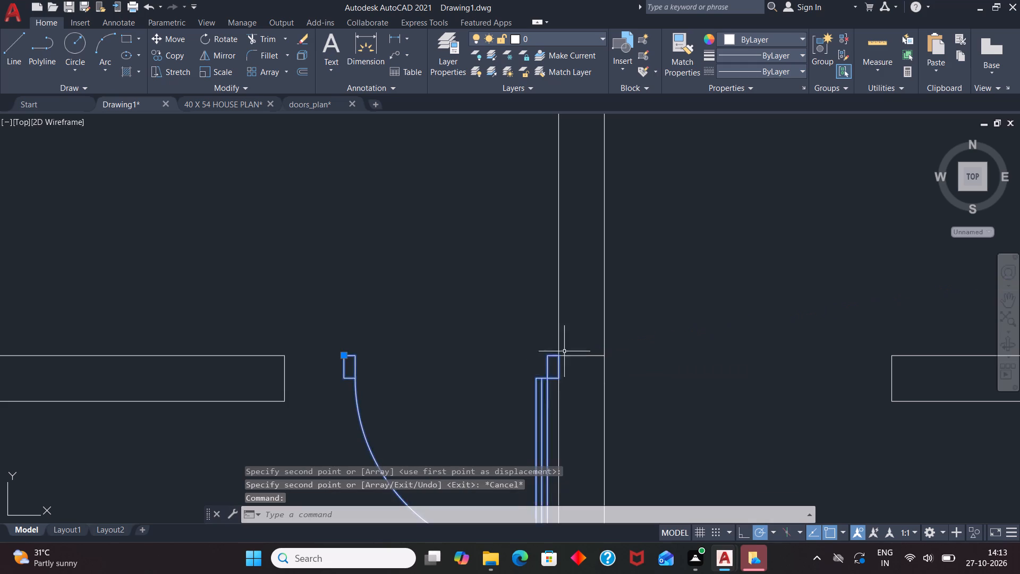
scroll(620, 300, "down", 1)
type("SC")
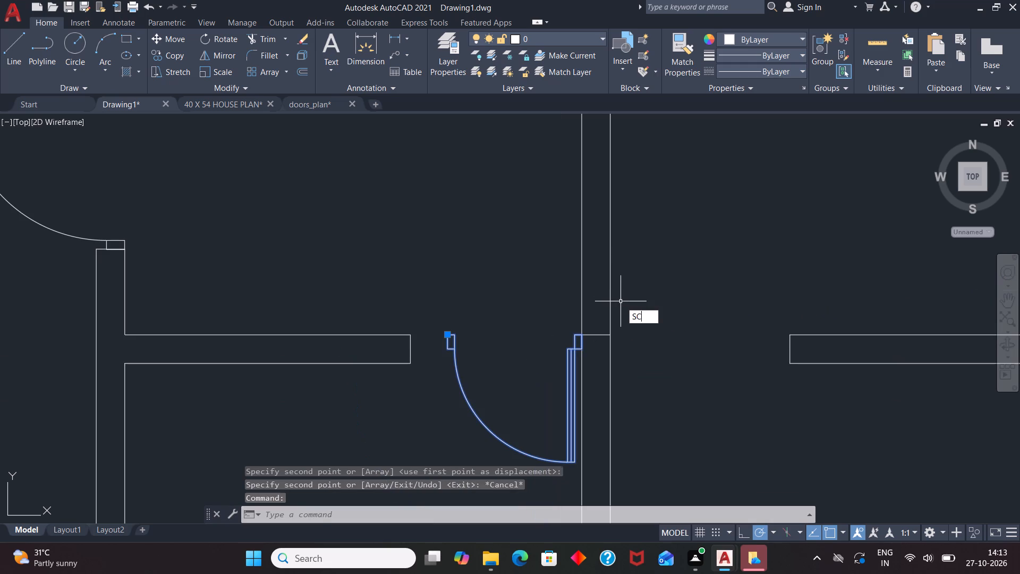
key("Return")
left_click(584, 331)
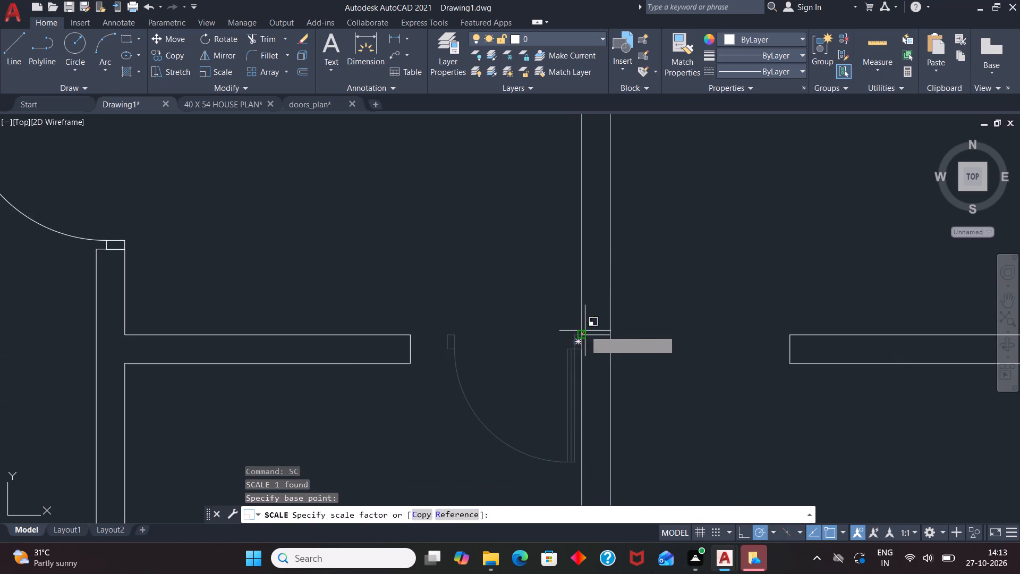
left_click(579, 249)
Copy the spare door with its leaf on the left to the central wall's right face at the mirrored lower-middle room opening.
scroll(567, 251, "down", 3)
scroll(511, 266, "down", 1)
scroll(546, 332, "down", 2)
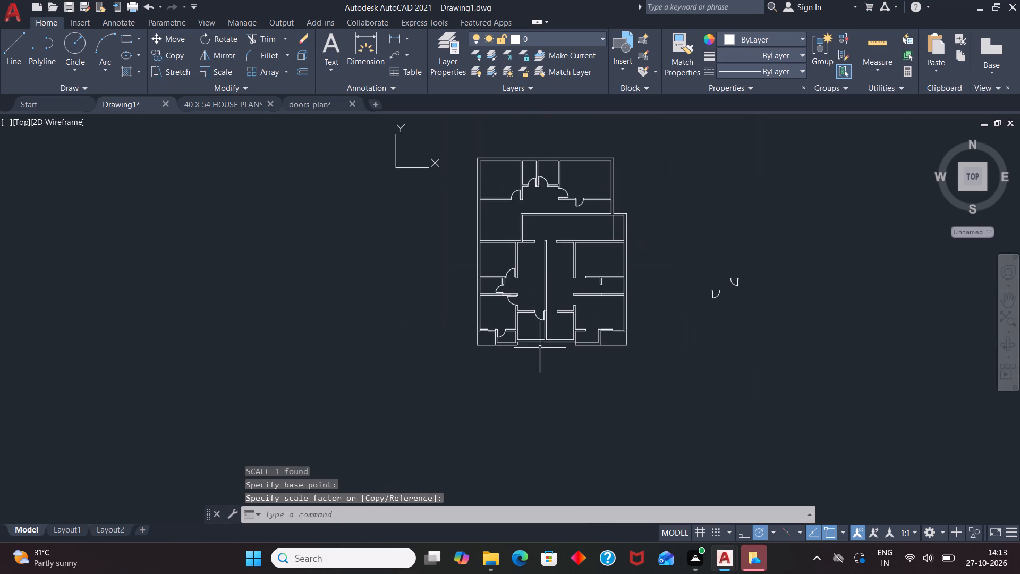
scroll(733, 281, "up", 1)
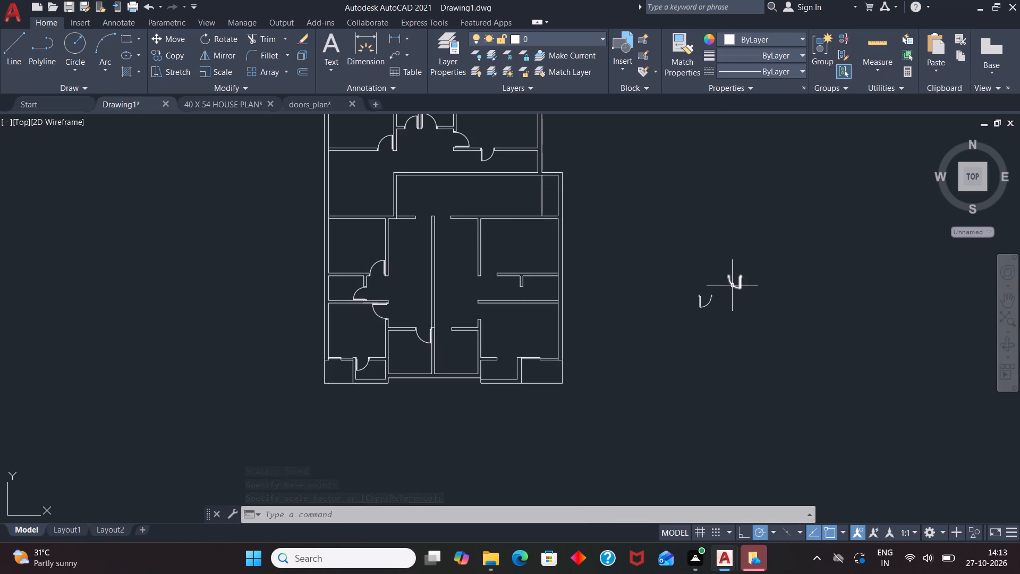
left_click(699, 305)
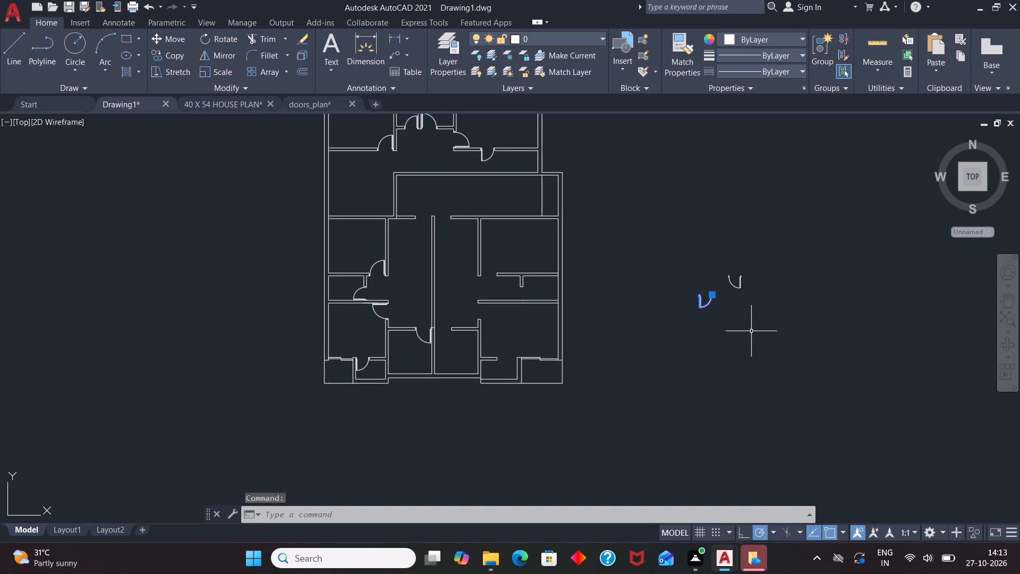
type("CO")
key("Return")
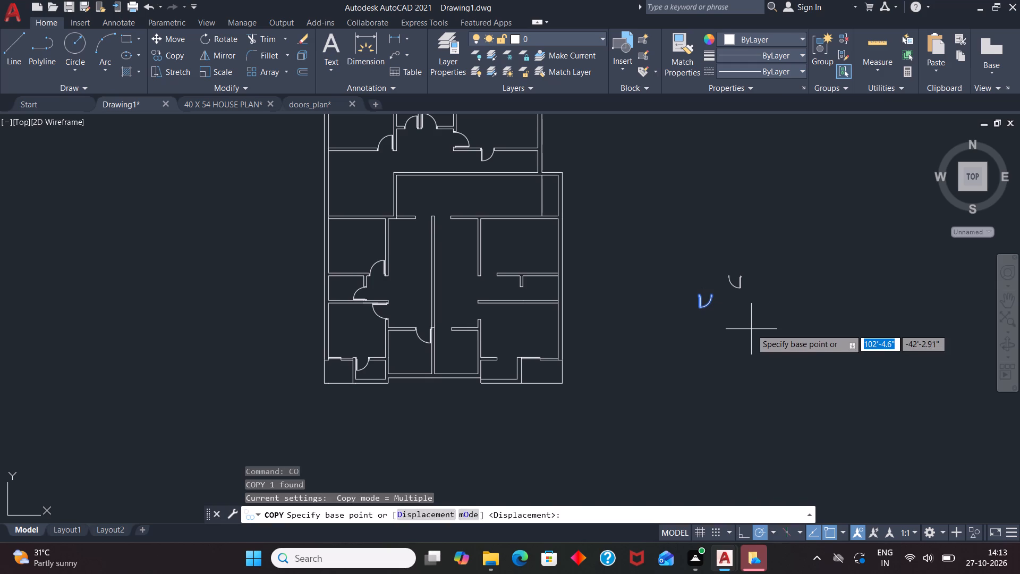
left_click(702, 290)
scroll(433, 324, "up", 3)
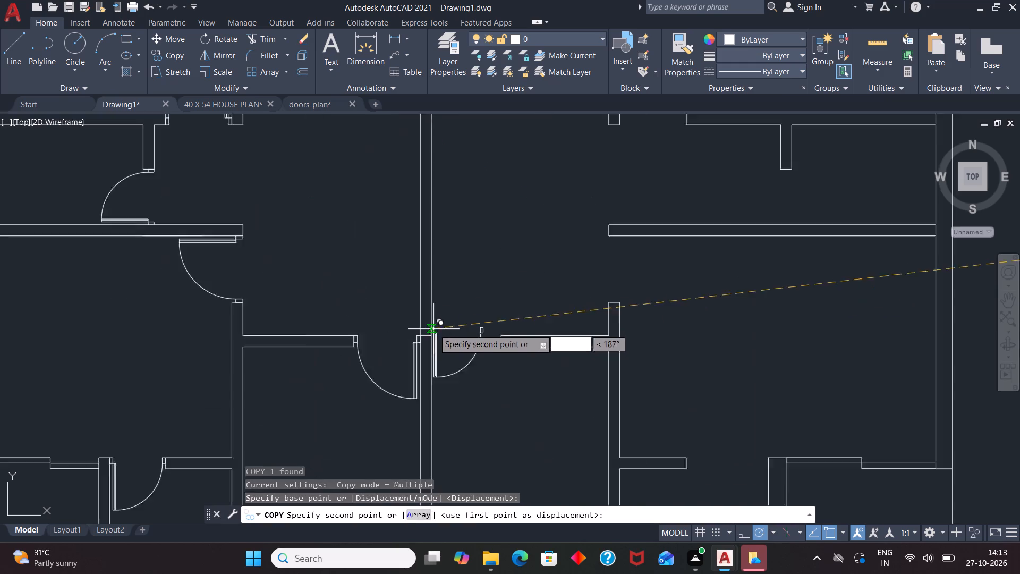
scroll(434, 330, "up", 3)
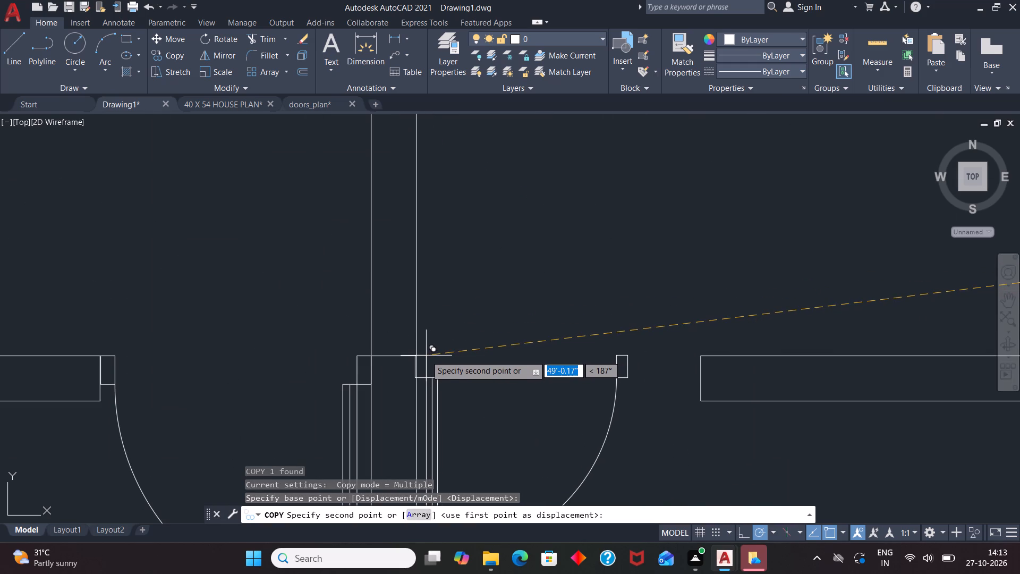
left_click(428, 355)
key("Escape")
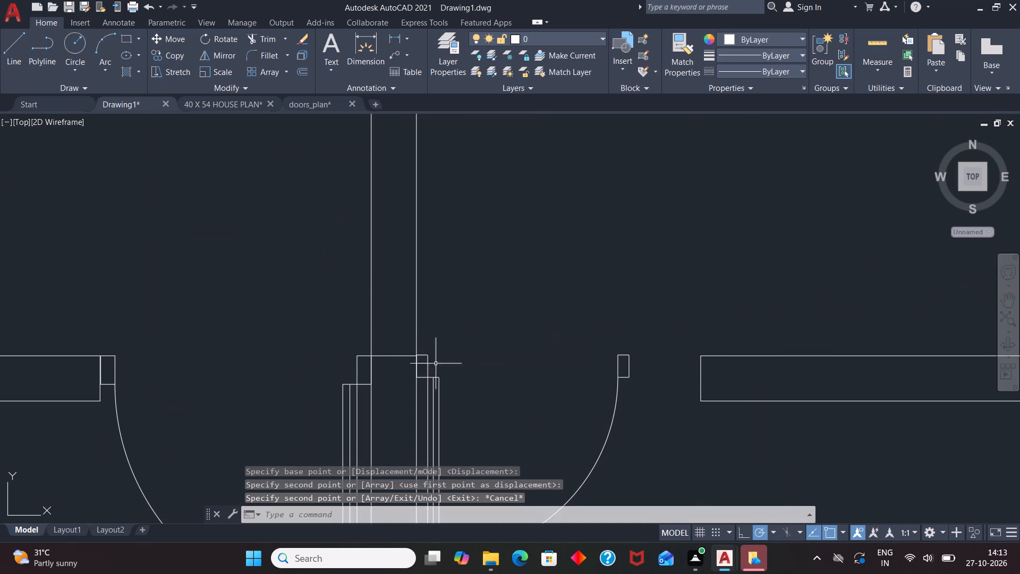
Scale the door copy up from its hinge-side corner so it spans the opening right of the central wall.
left_click(431, 376)
type("SC")
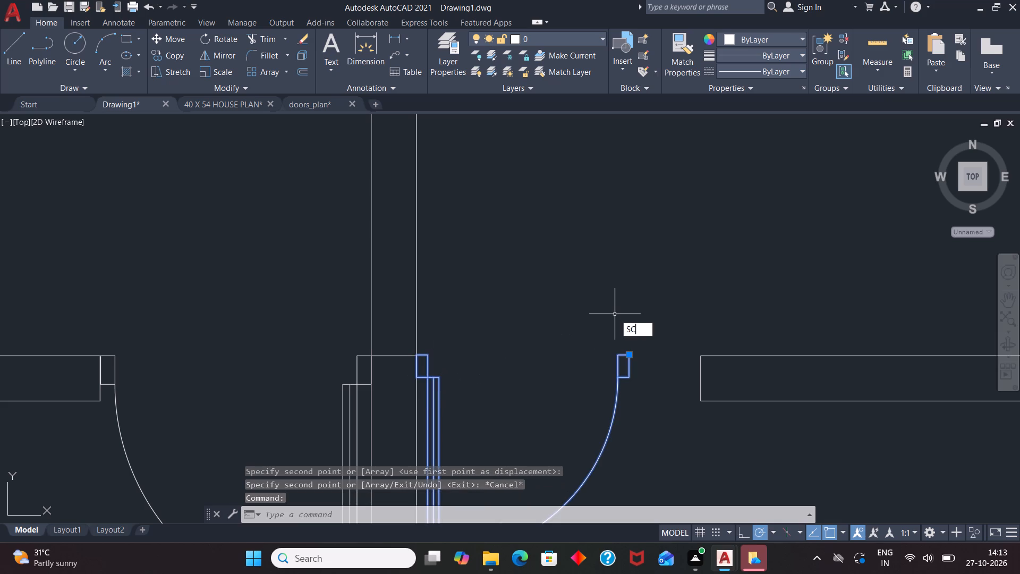
key("Return")
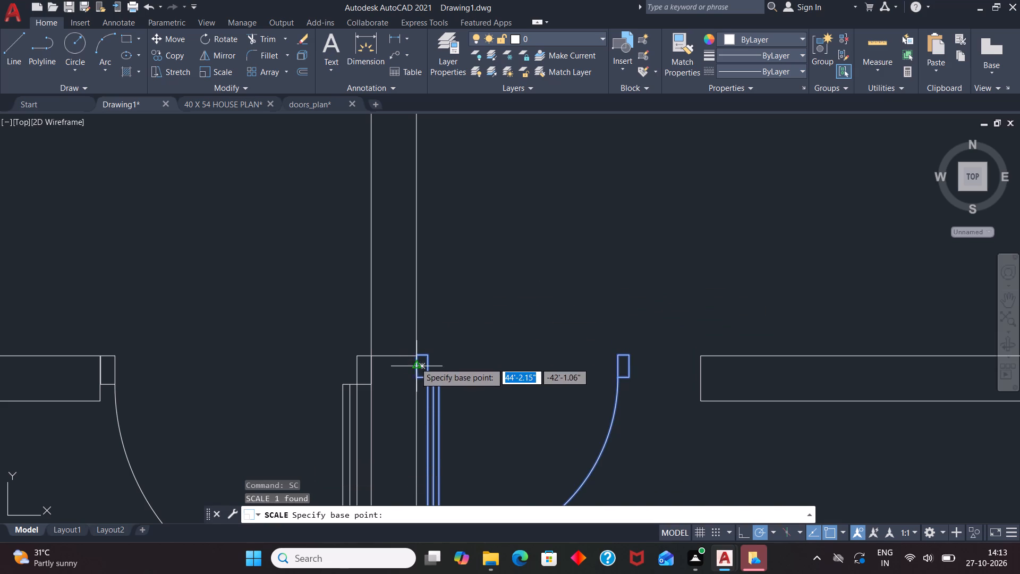
left_click(418, 355)
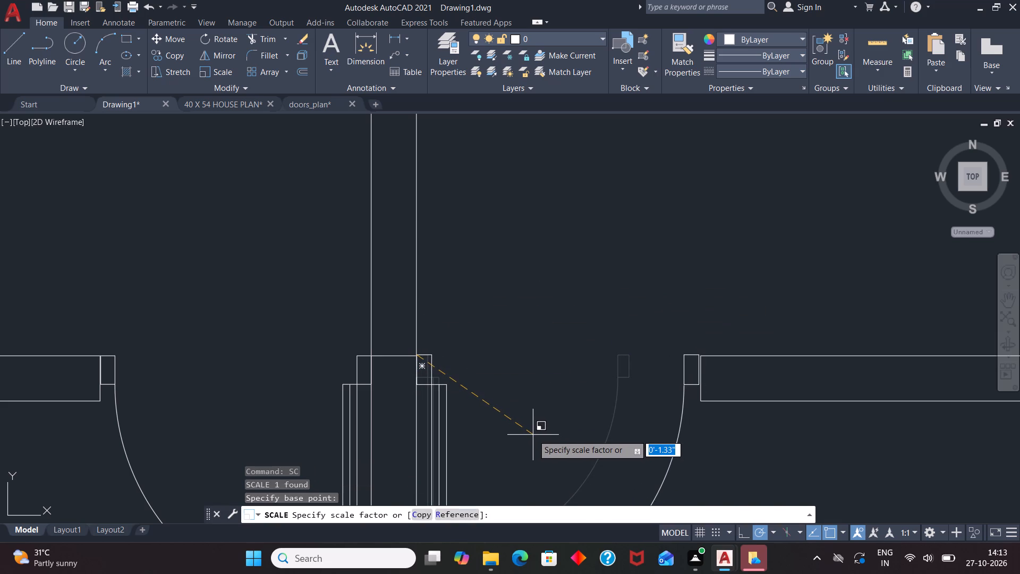
left_click(534, 434)
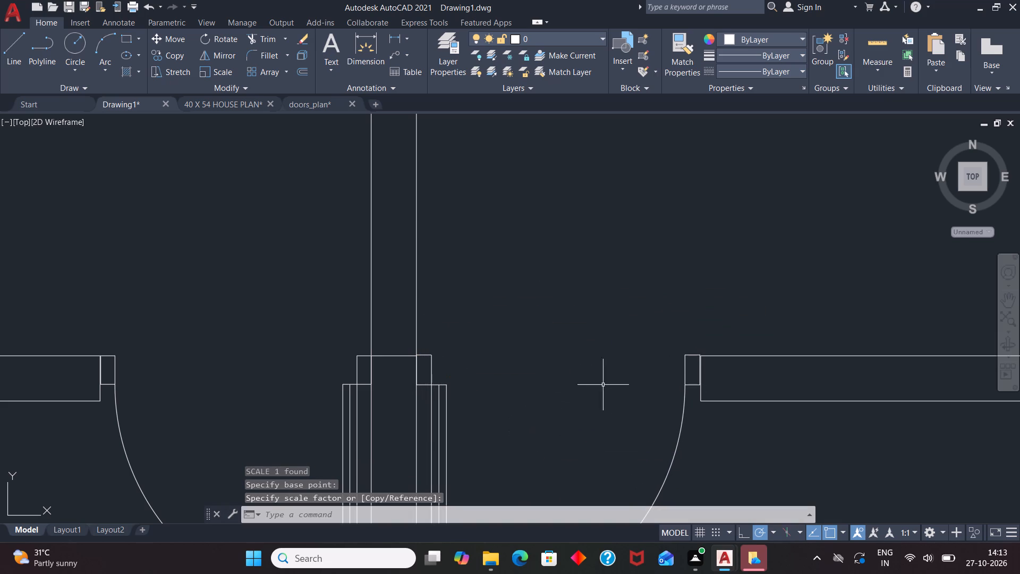
Move the door right of the central wall so its arc-side jamb corner meets the upper corner of the opposite wall end.
left_click(684, 354)
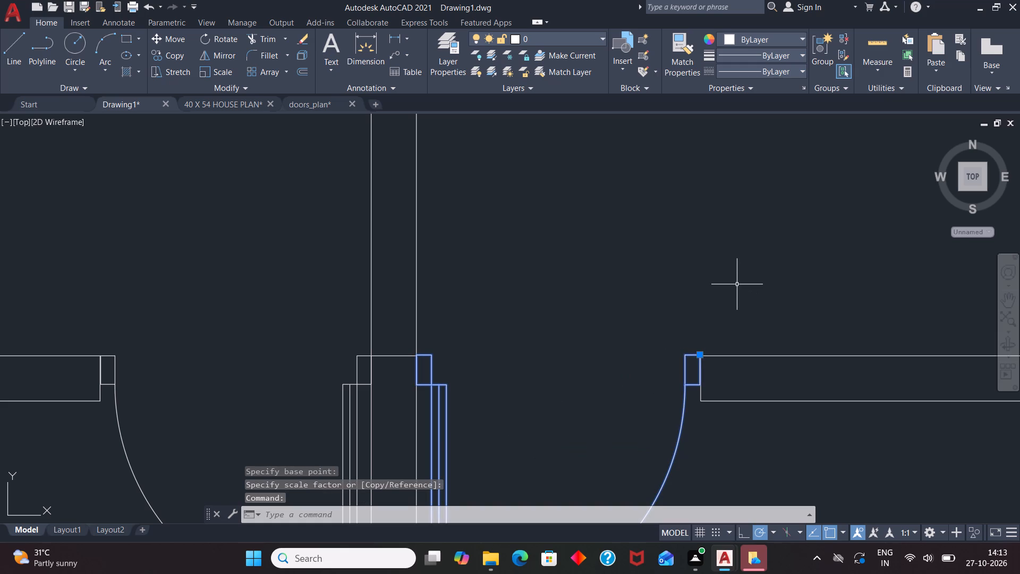
key("m")
key("Return")
scroll(702, 339, "up", 3)
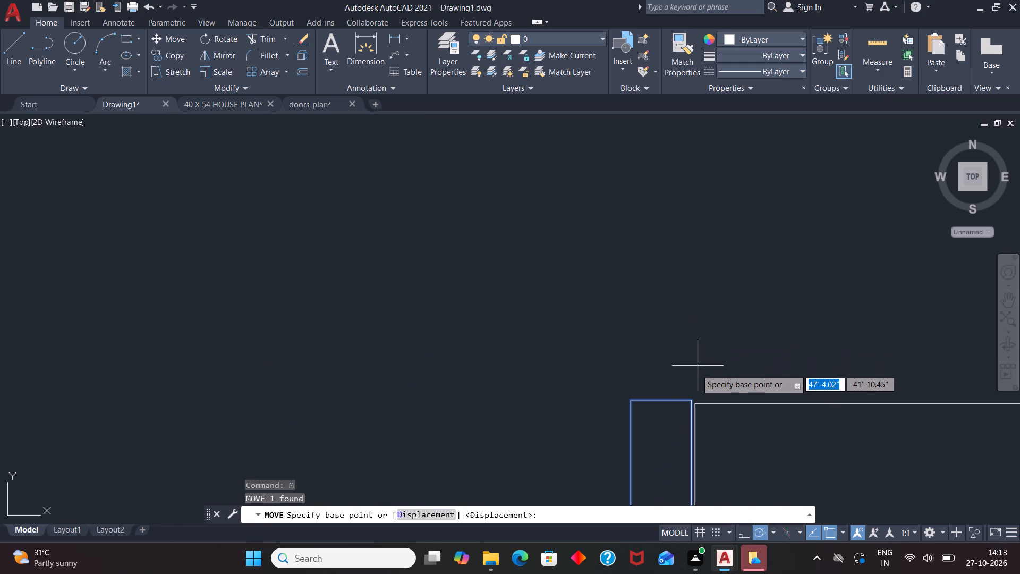
left_click(688, 400)
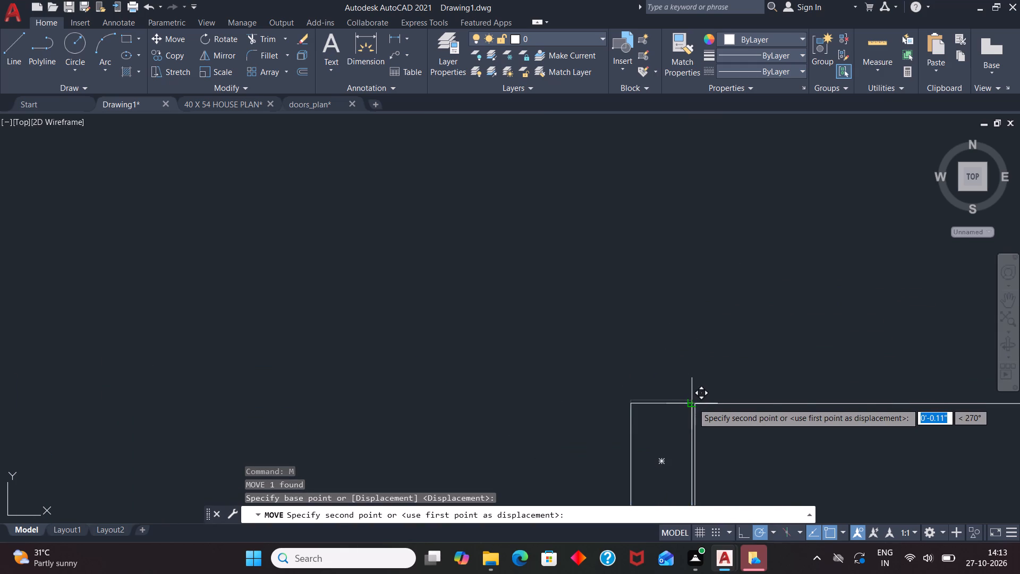
left_click(695, 403)
scroll(661, 375, "down", 5)
scroll(580, 357, "down", 1)
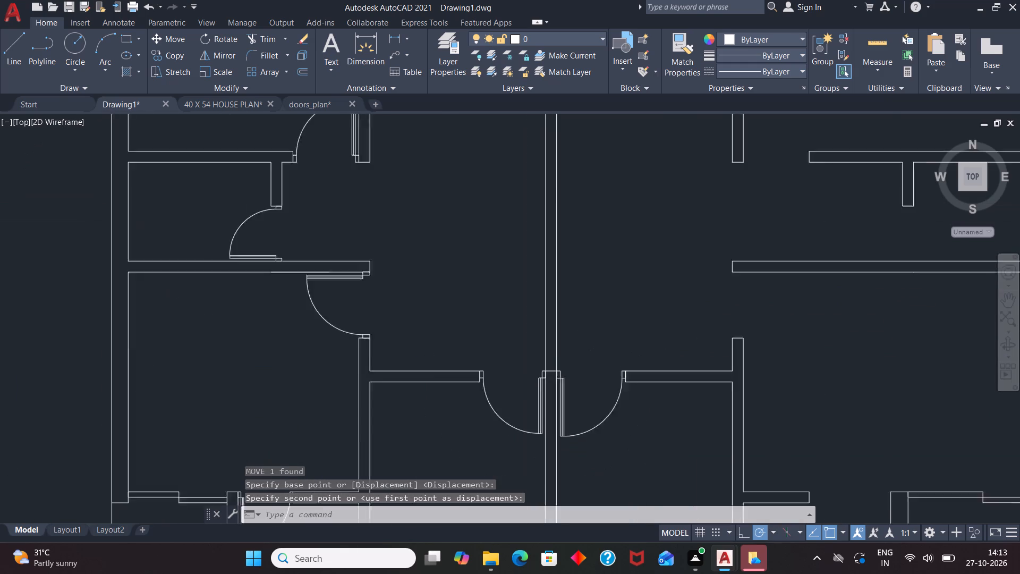
scroll(580, 358, "down", 1)
scroll(545, 313, "down", 2)
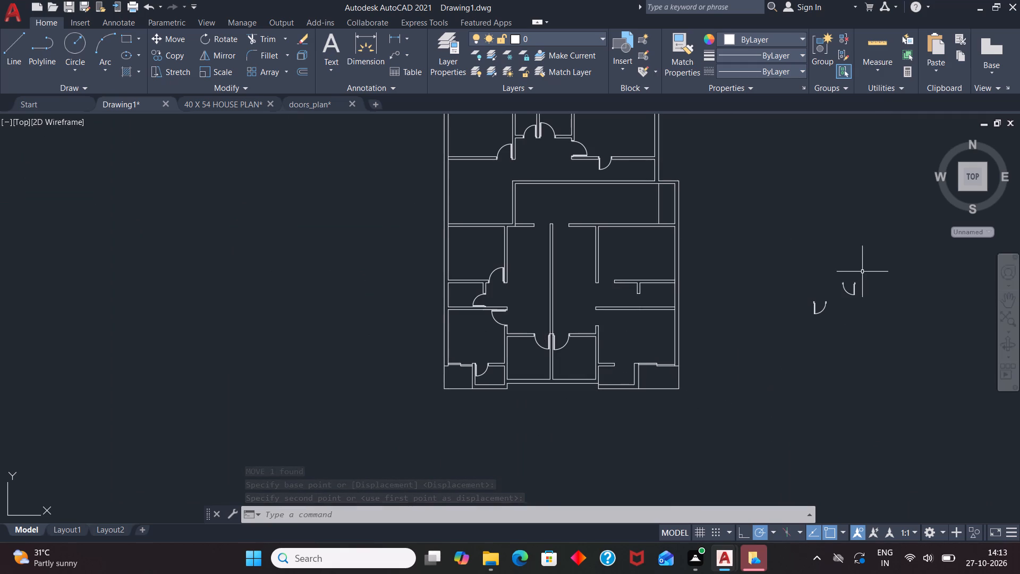
Copy the spare door with its leaf on the right to the hinge-side wall corner of the bottom-right porch opening.
left_click(854, 286)
type("CO")
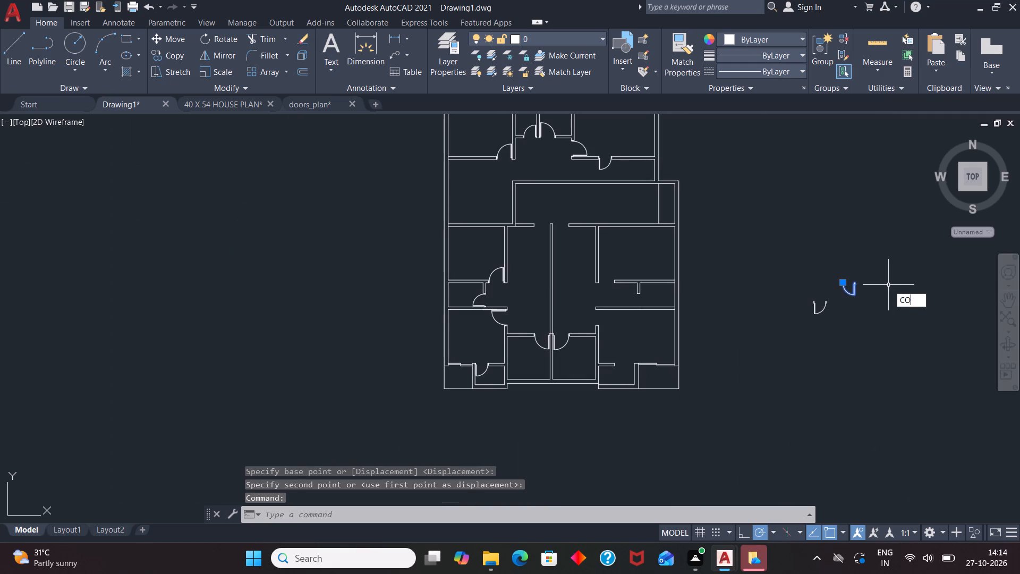
key("Return")
left_click(861, 284)
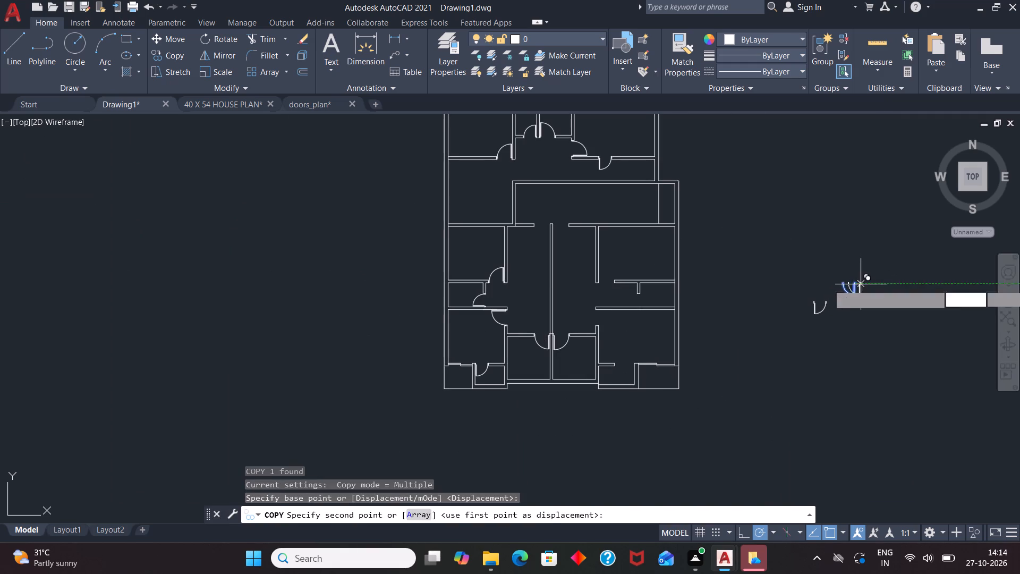
scroll(627, 369, "up", 4)
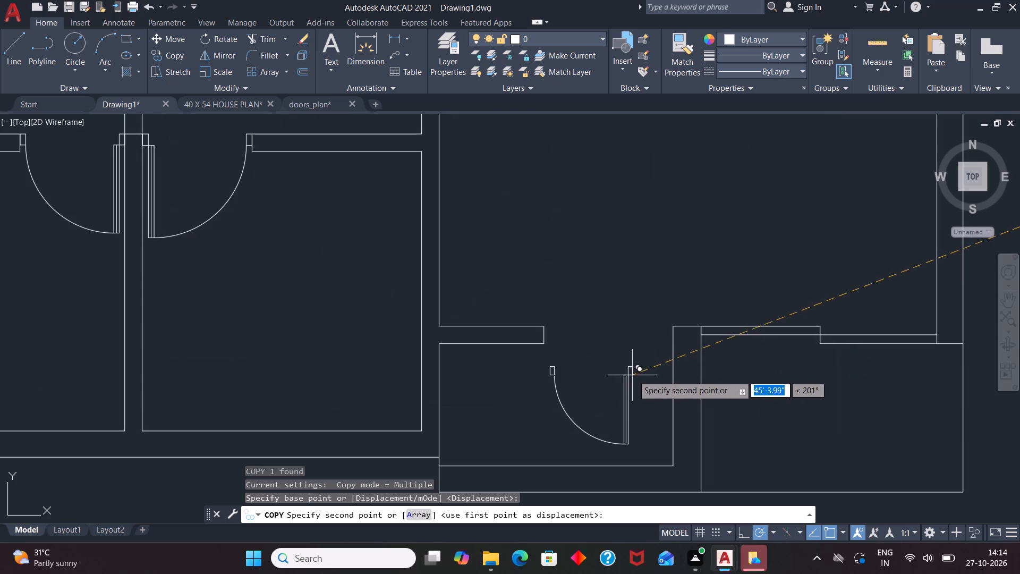
scroll(662, 334, "up", 1)
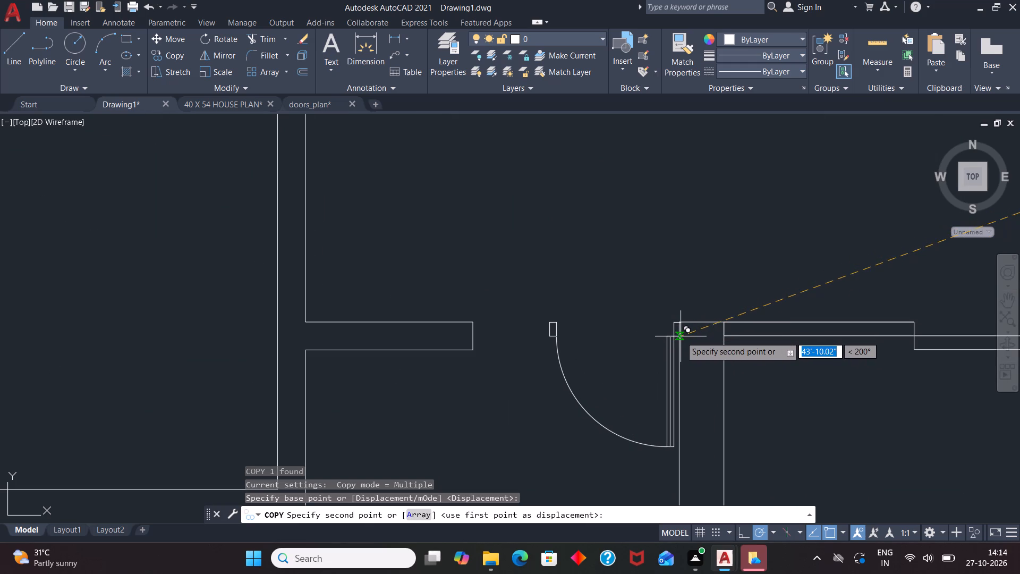
left_click(679, 334)
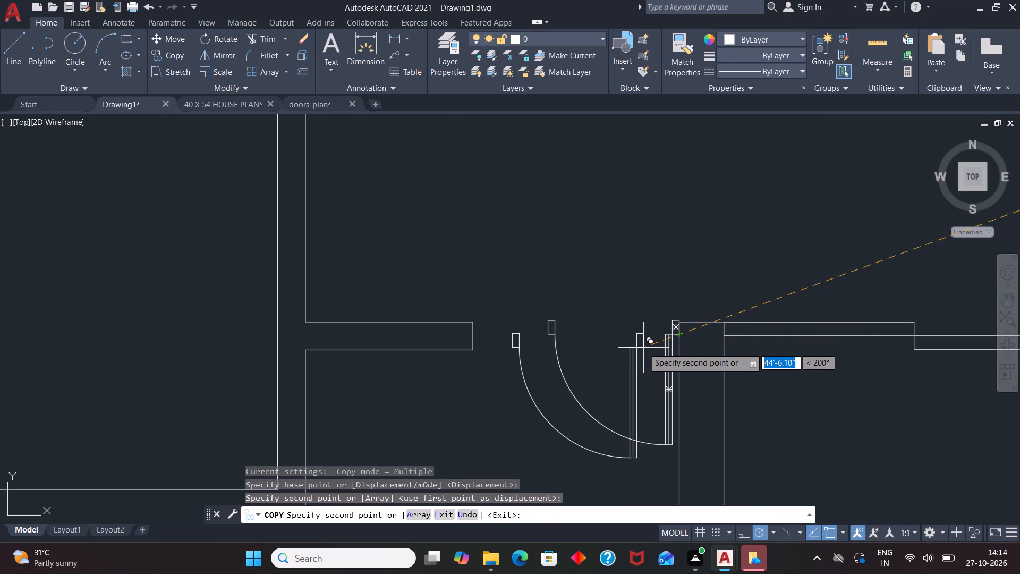
key("Escape")
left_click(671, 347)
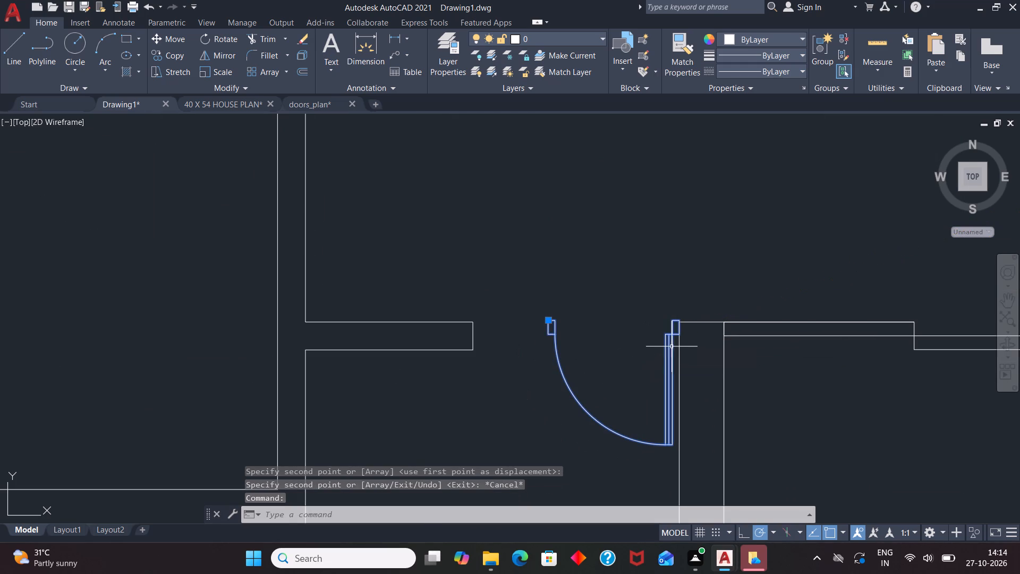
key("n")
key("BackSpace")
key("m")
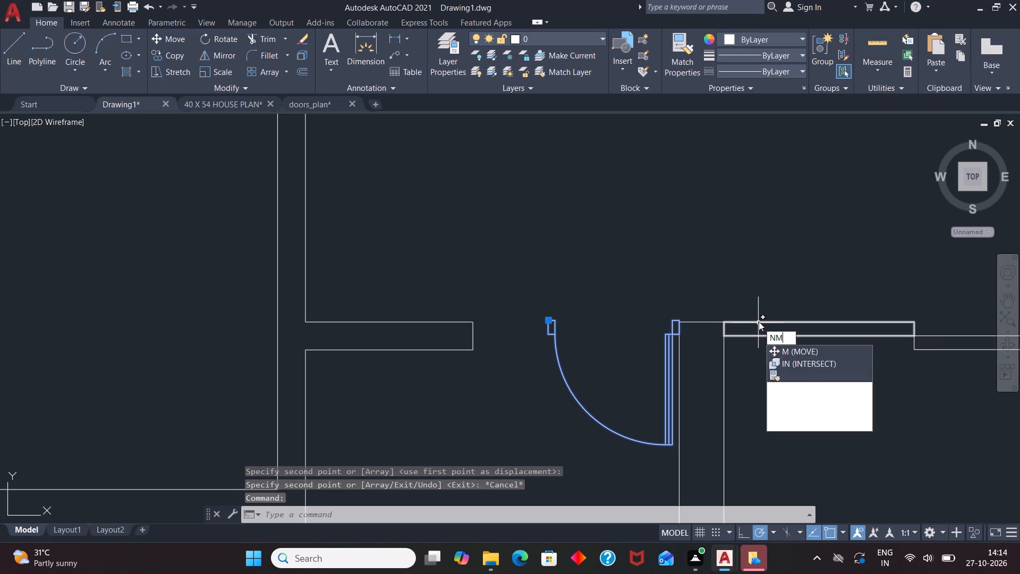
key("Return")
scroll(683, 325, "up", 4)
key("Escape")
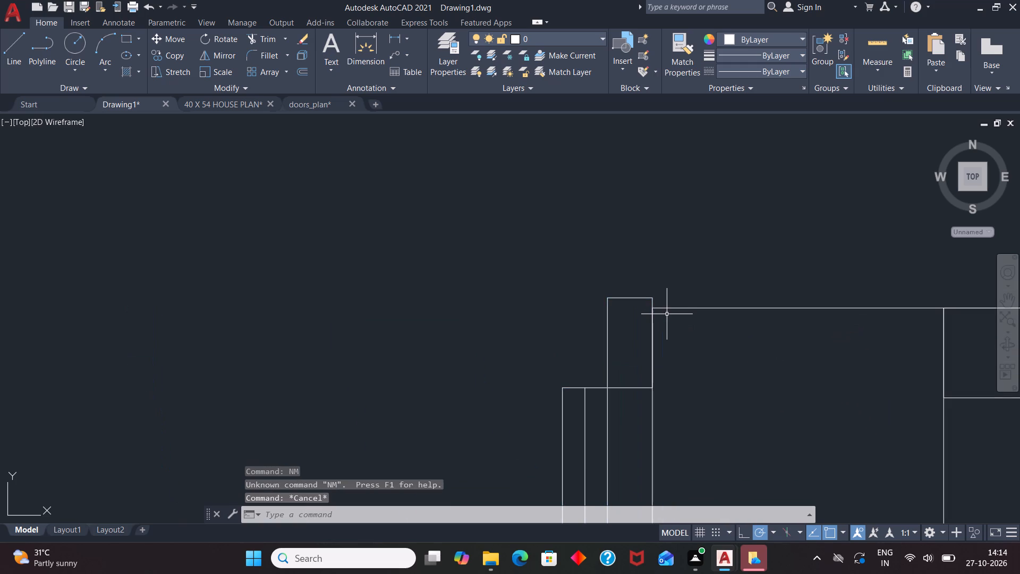
Move the bottom-right door copy so its hinge jamb's outer upper corner meets the wall's upper corner.
left_click(653, 298)
key("m")
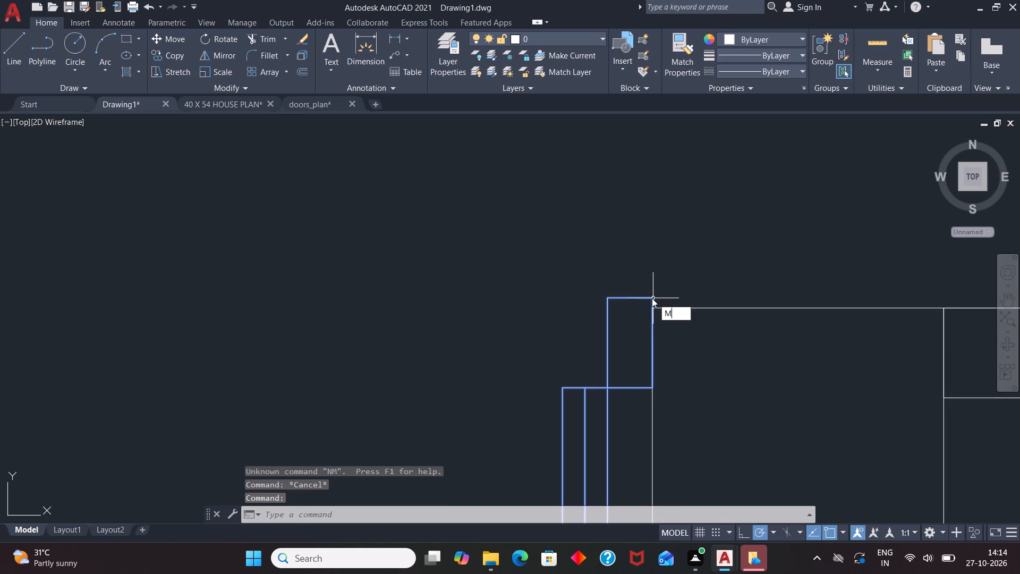
key("Return")
left_click(652, 298)
left_click(650, 309)
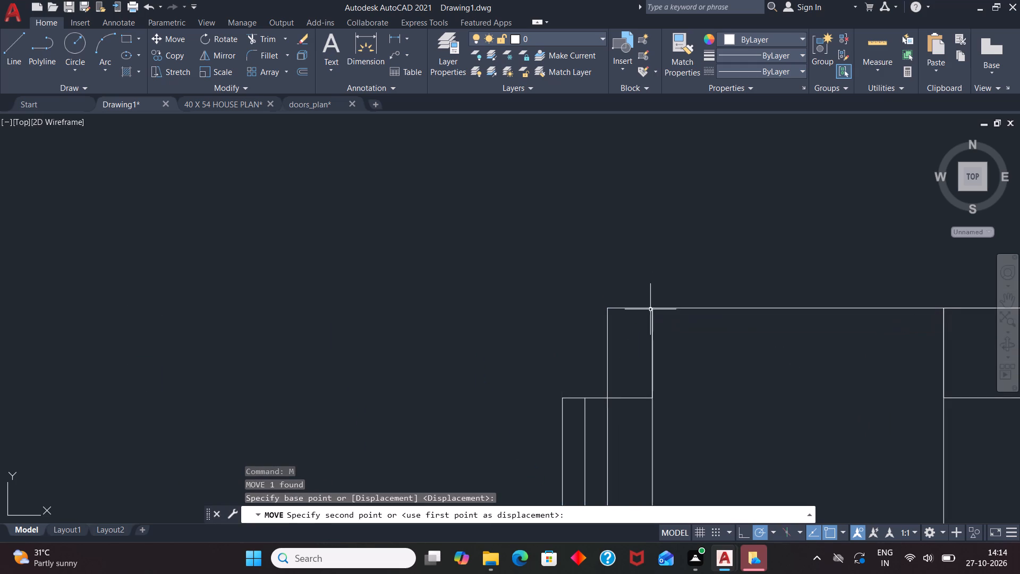
Scale the bottom-right door copy up from its hinge-side upper corner so it spans the opening to the opposite wall end.
scroll(711, 299, "down", 3)
left_click(684, 324)
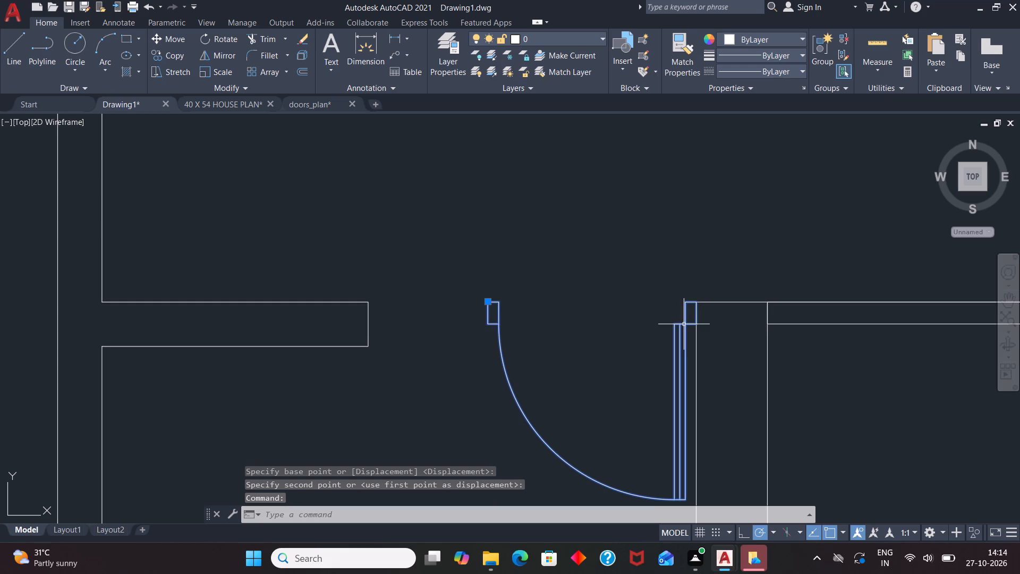
type("SC")
key("Return")
left_click(699, 301)
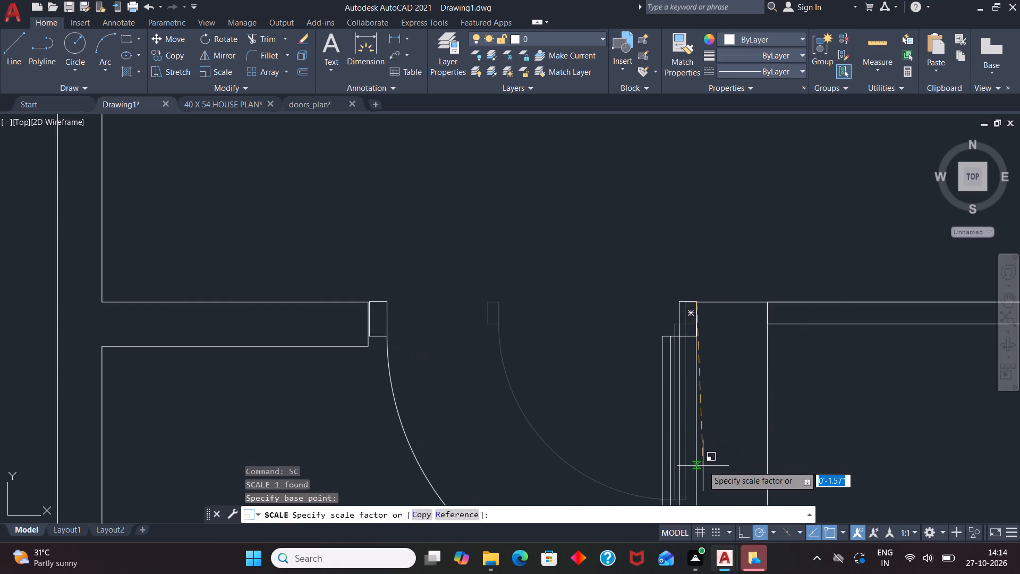
left_click(703, 467)
Rotate the spare door with its leaf on the right 90° about the free end of its leaf.
scroll(551, 319, "down", 3)
scroll(486, 285, "down", 3)
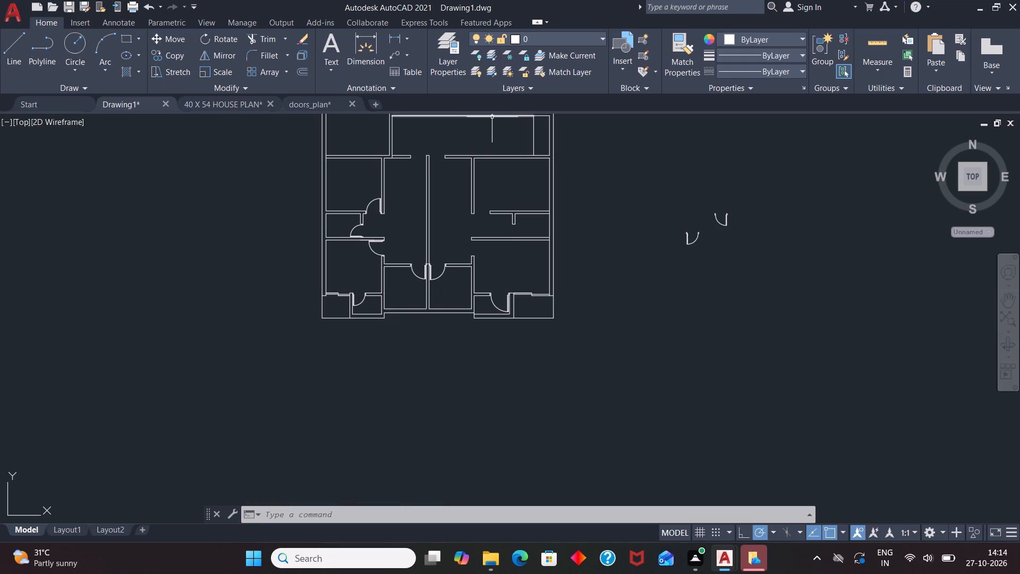
scroll(584, 310, "down", 1)
scroll(678, 271, "up", 2)
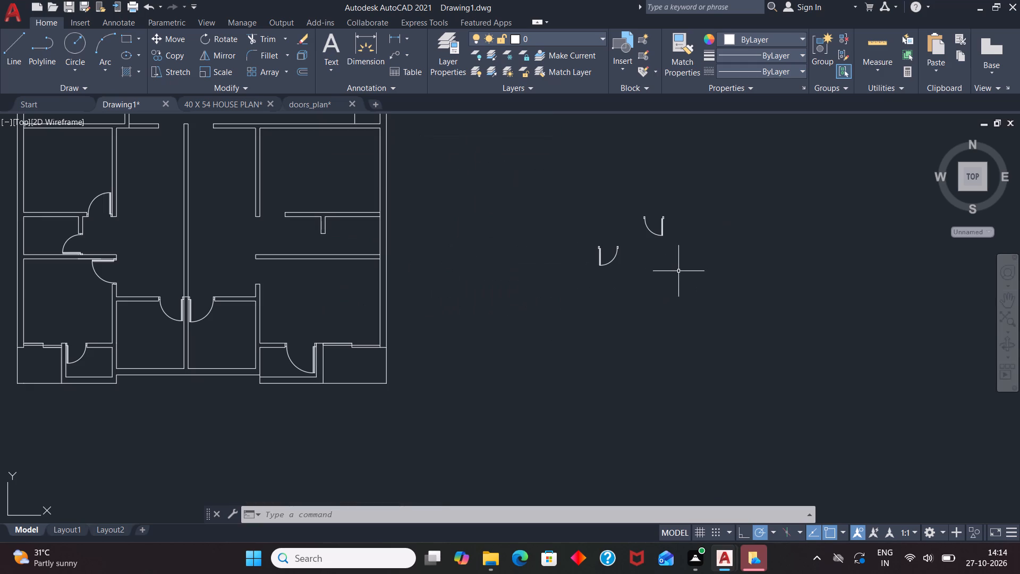
left_click(660, 225)
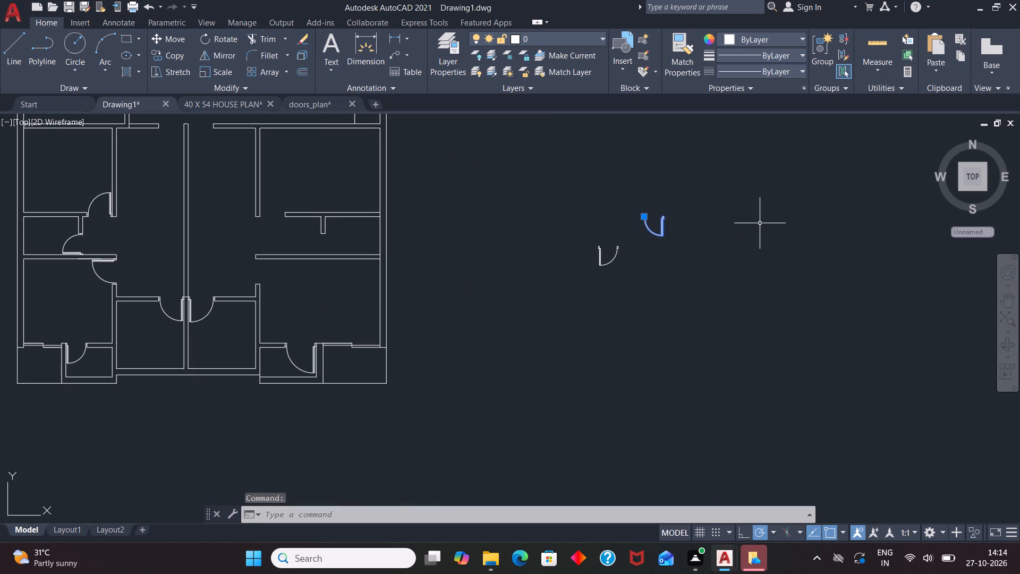
type("RO")
key("Return")
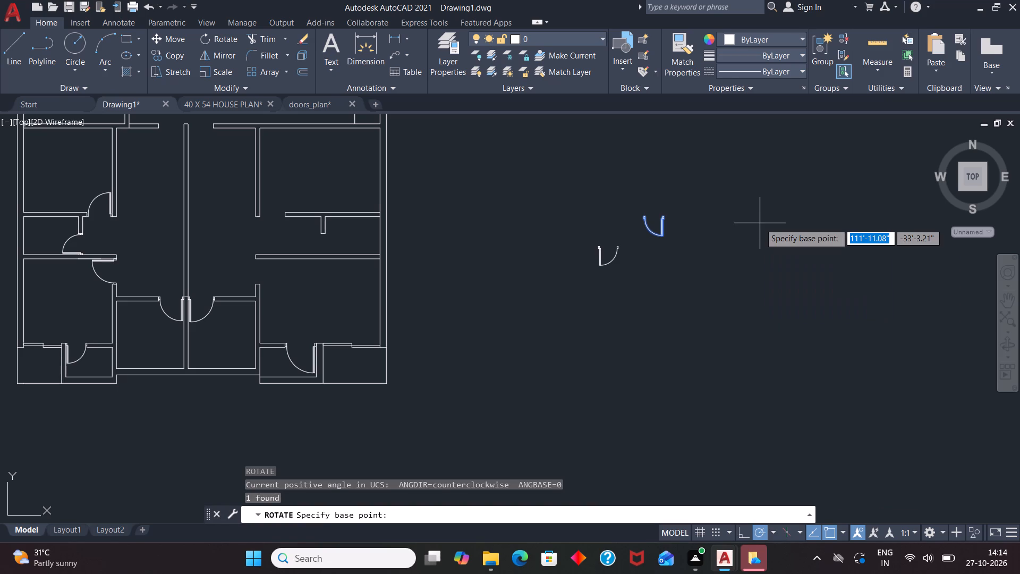
left_click(662, 238)
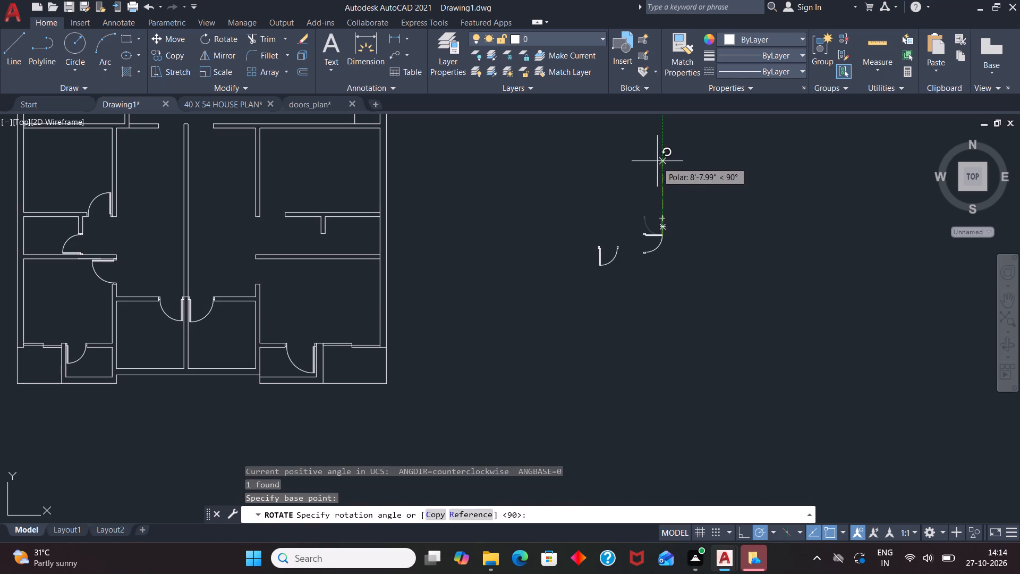
left_click(657, 161)
Copy the rotated spare door to the underside of the horizontal wall's end at the lower-right room's side opening.
left_click(650, 234)
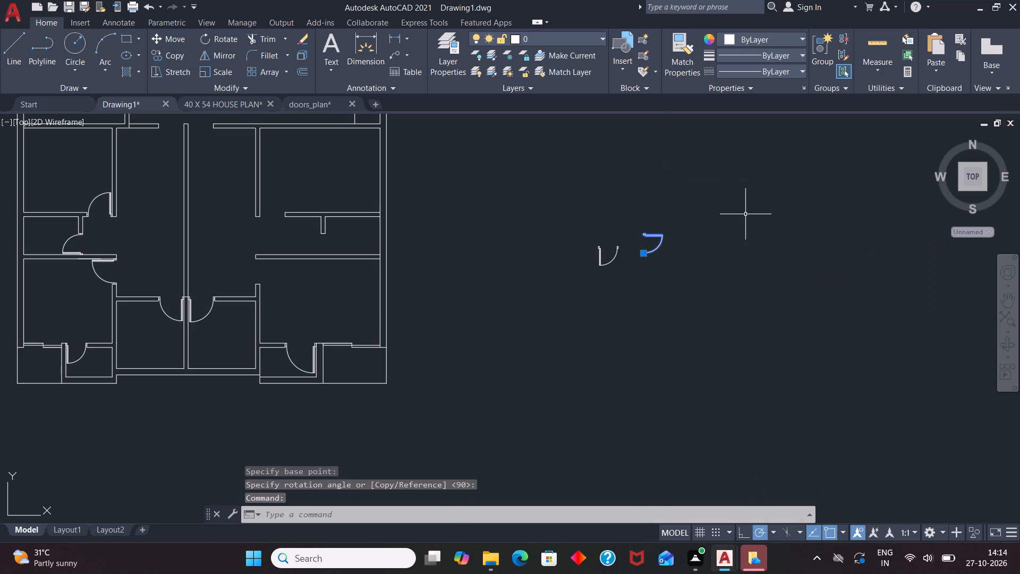
type("CO")
key("Return")
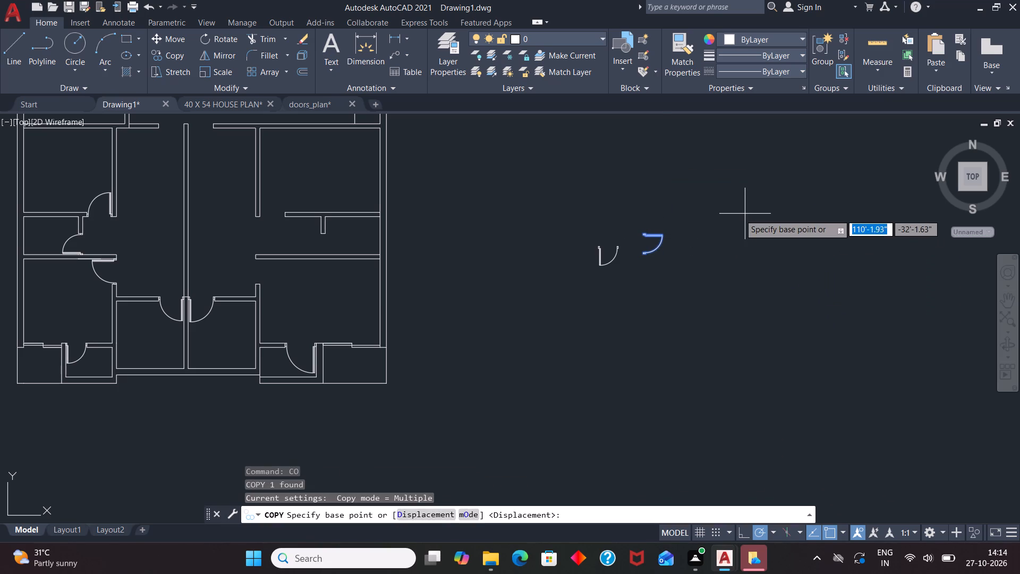
left_click(640, 232)
scroll(201, 261, "up", 2)
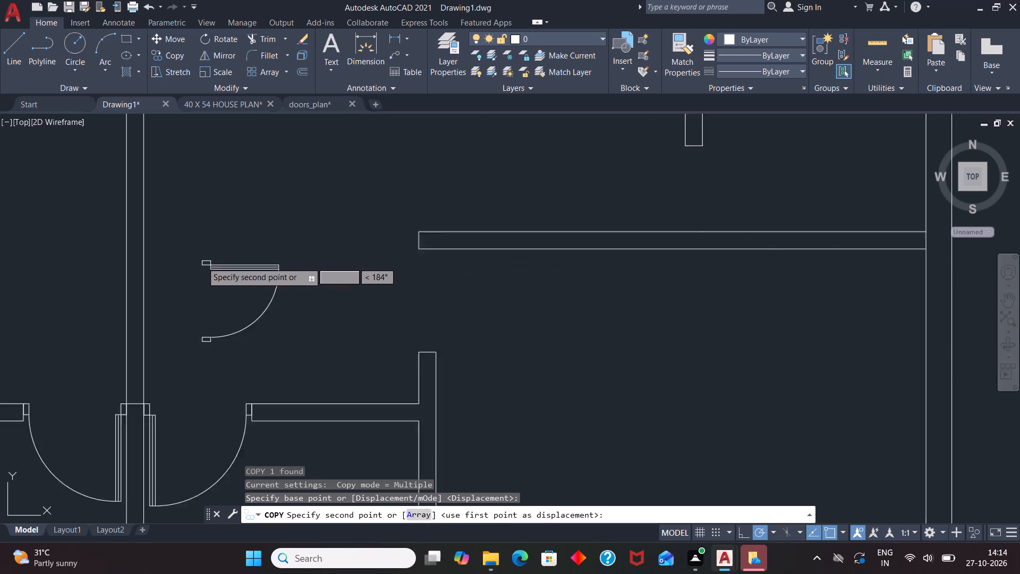
scroll(202, 262, "up", 2)
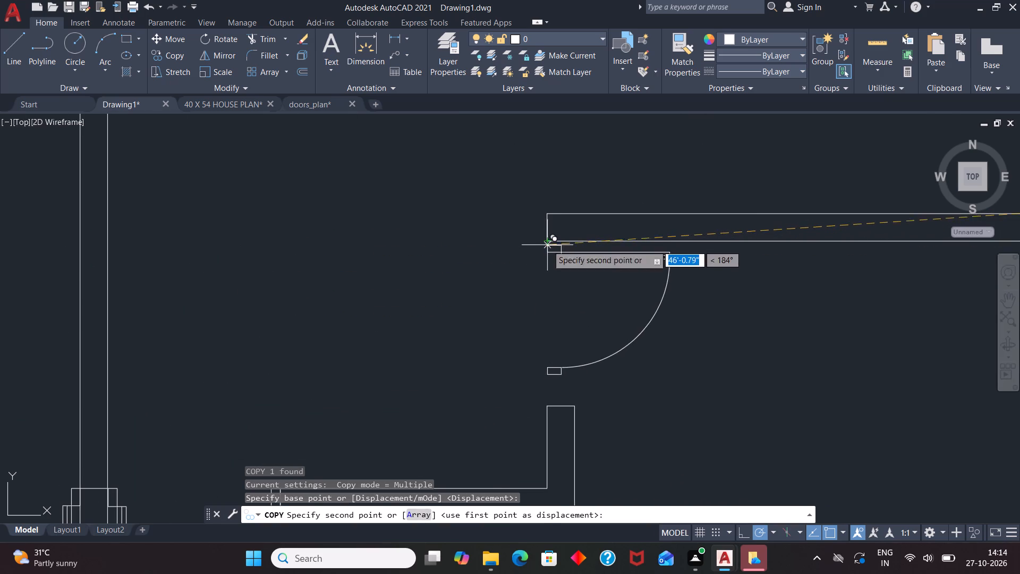
left_click(549, 244)
key("space")
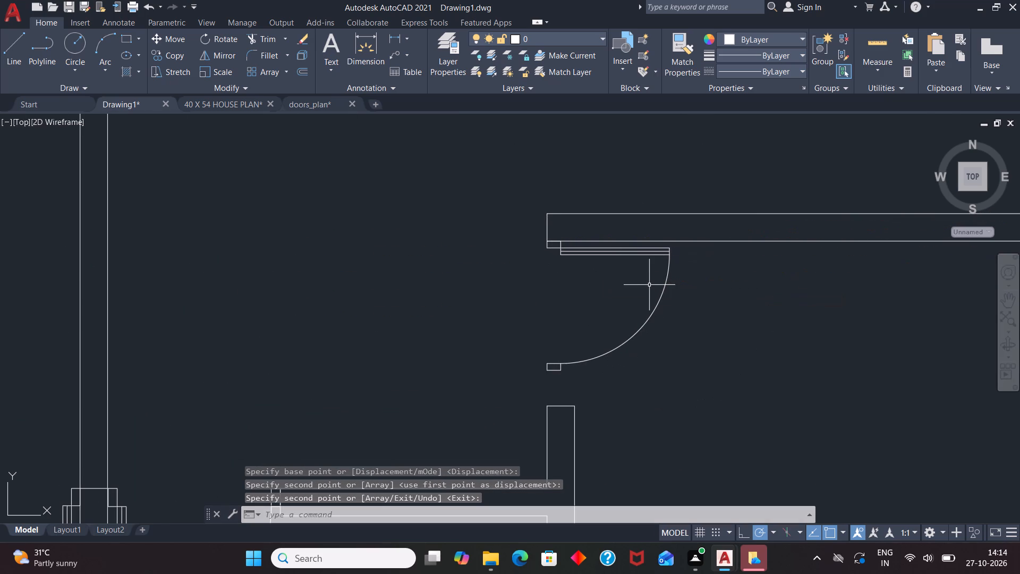
Scale the lower-right room's door copy up from its hinge-side corner so it spans the opening down to the wall end below.
left_click(644, 247)
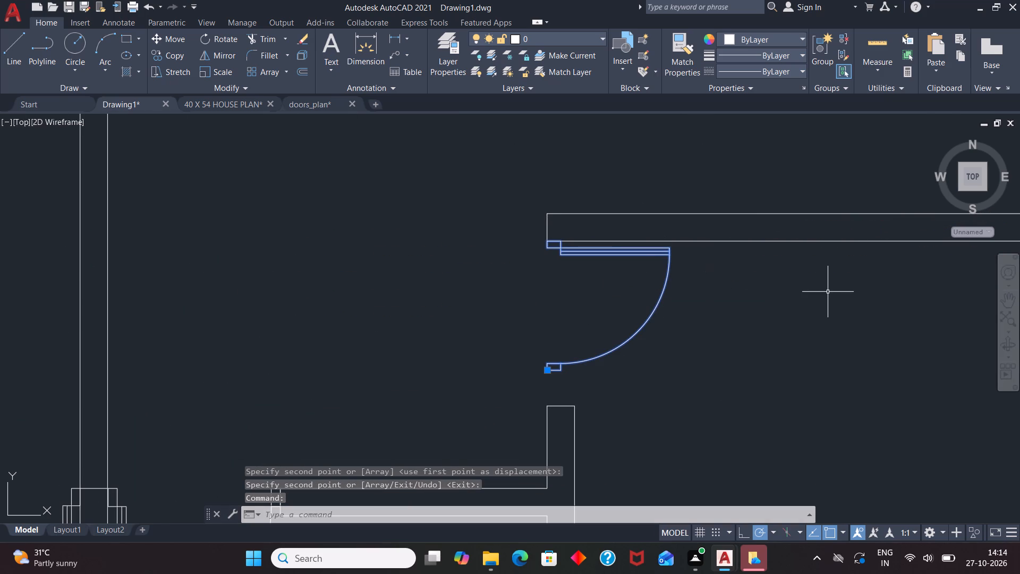
type("SC")
key("Return")
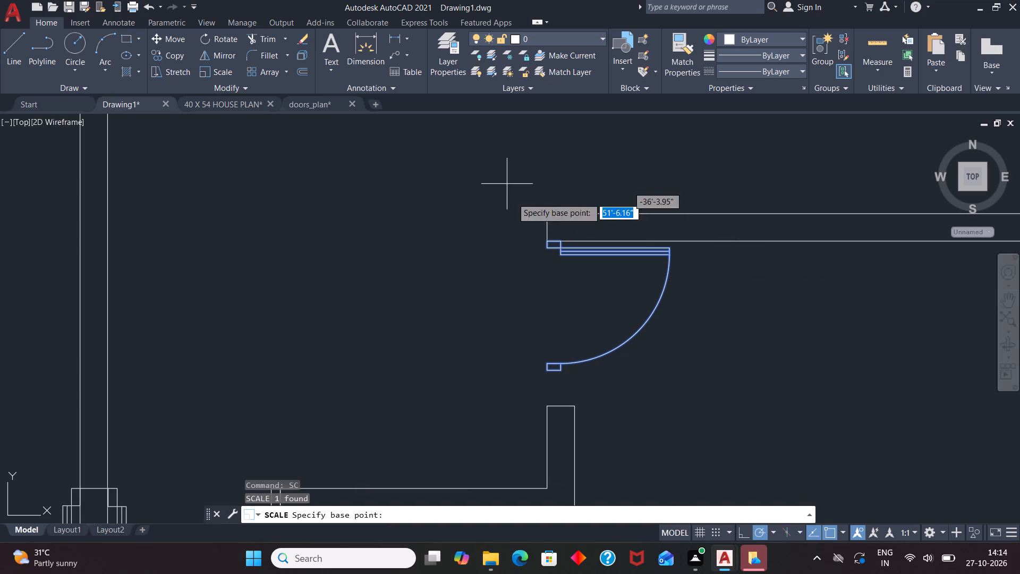
left_click(545, 241)
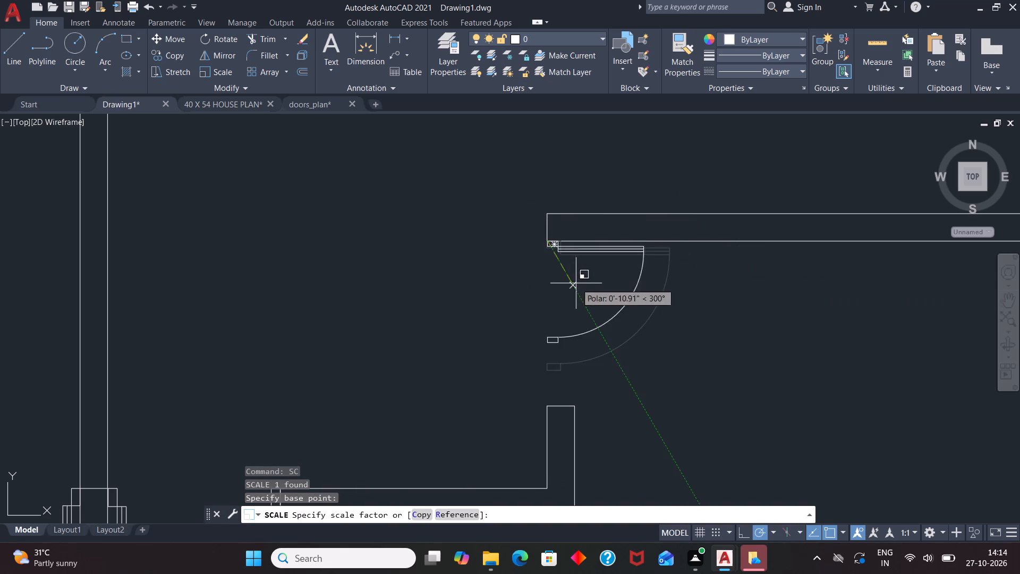
left_click(598, 306)
Rotate the spare door another 90° about the free end of its leaf so the leaf points up.
scroll(565, 301, "down", 2)
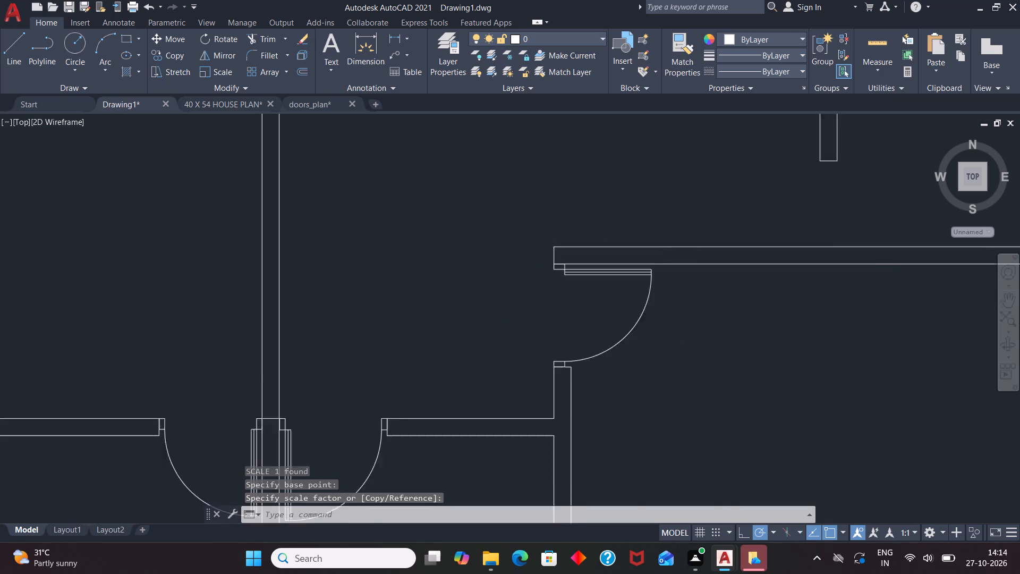
scroll(496, 314, "down", 2)
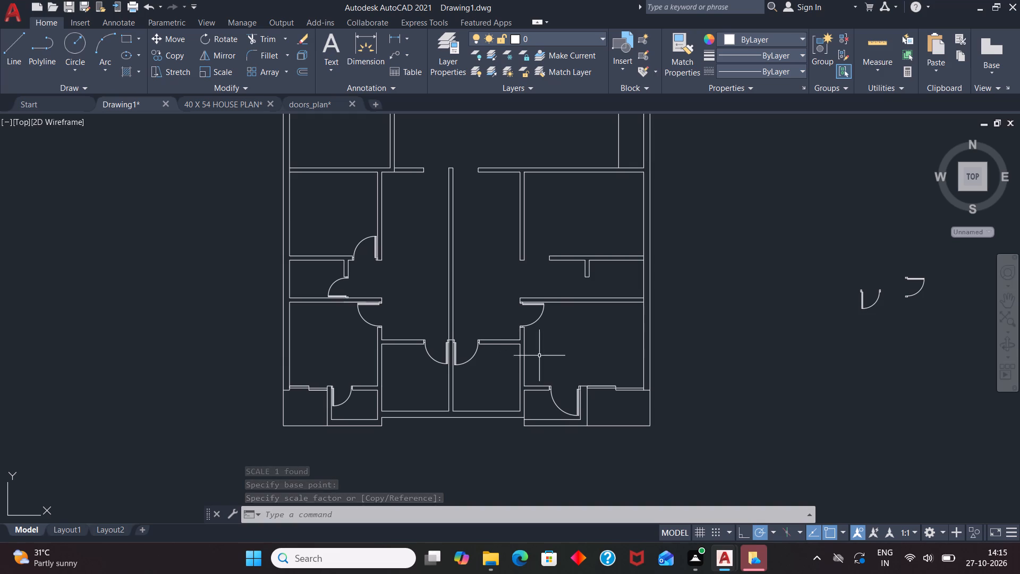
left_click(916, 278)
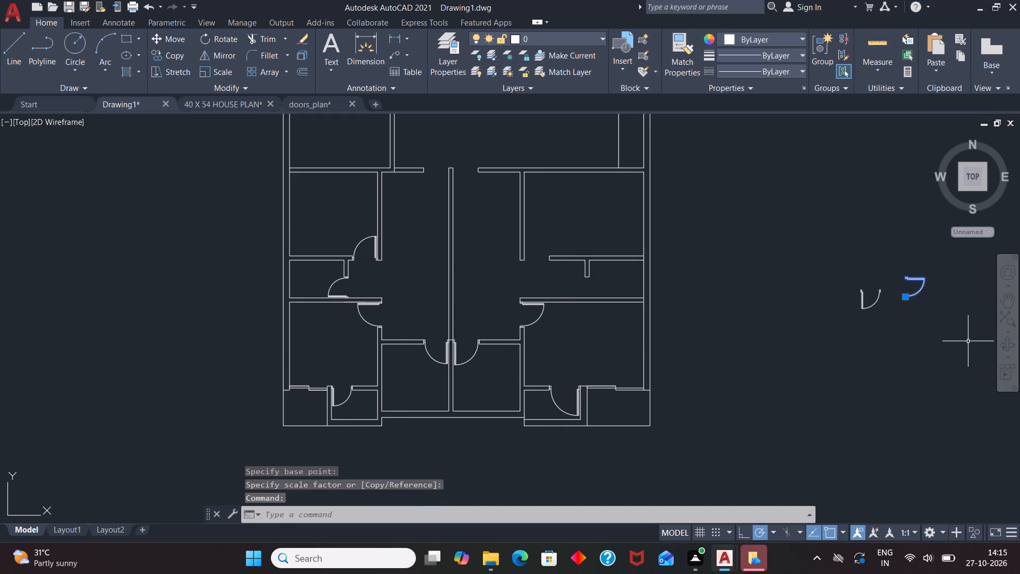
type("RO")
key("Return")
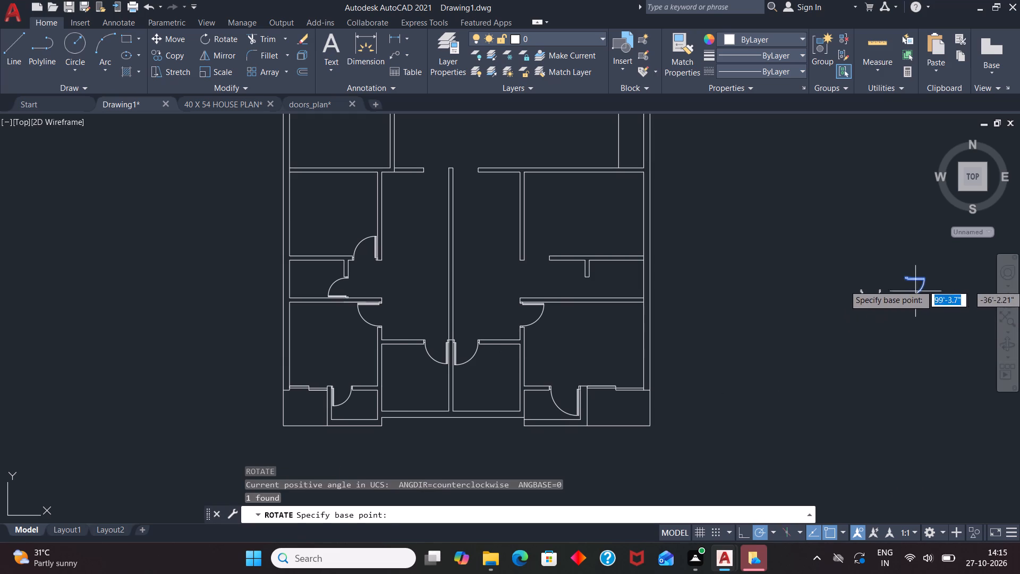
left_click(931, 276)
left_click(926, 199)
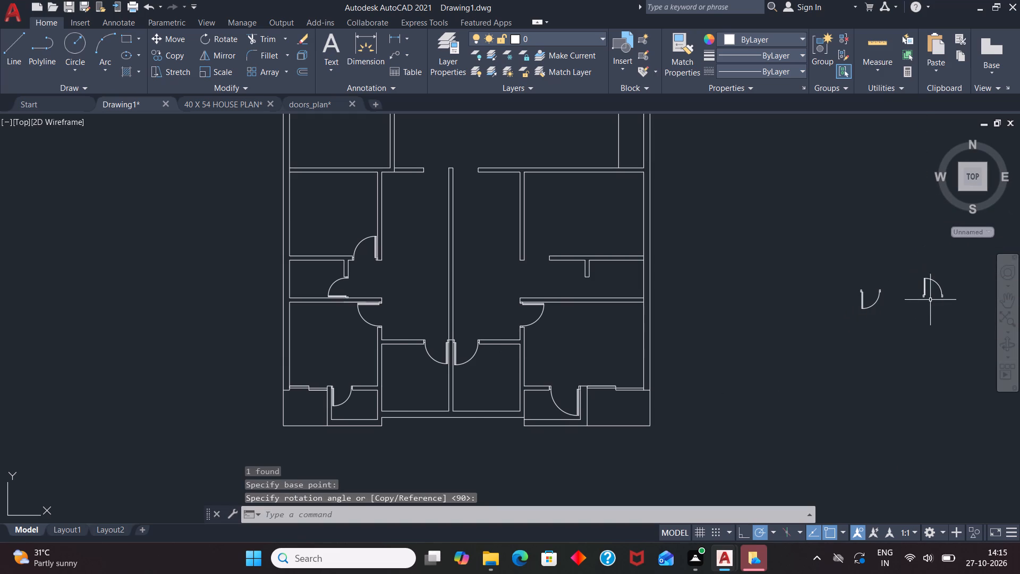
Copy the rotated spare door to the lower end of the vertical wall at the upper-right room's bottom opening.
left_click(925, 289)
type("CO")
key("Return")
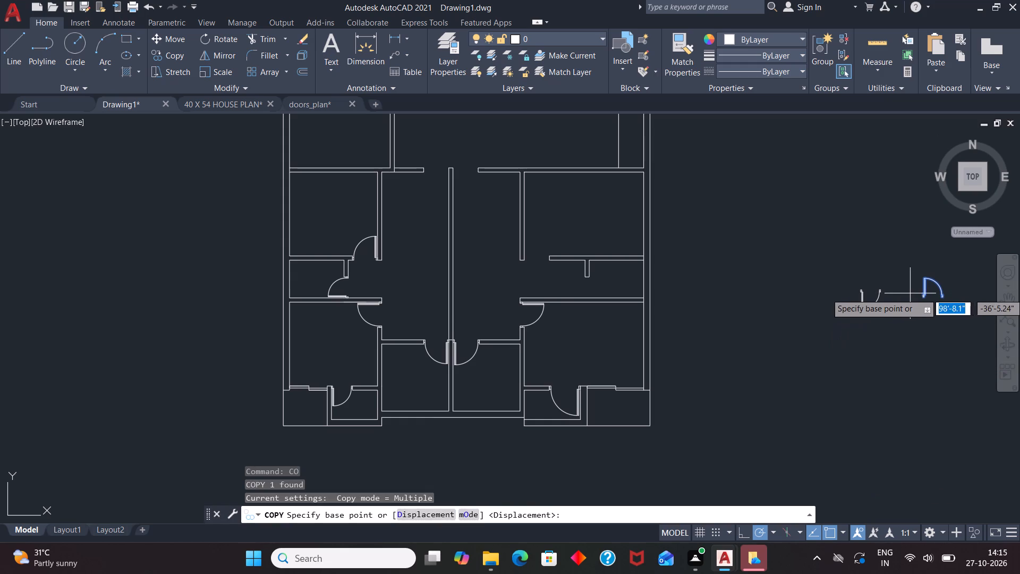
left_click(924, 299)
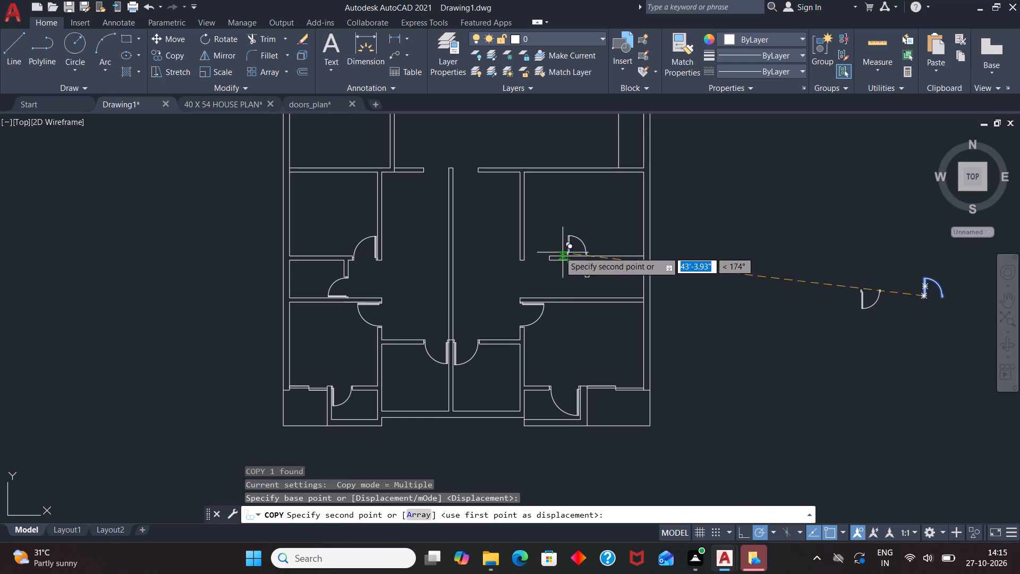
scroll(559, 251, "up", 3)
scroll(428, 269, "up", 3)
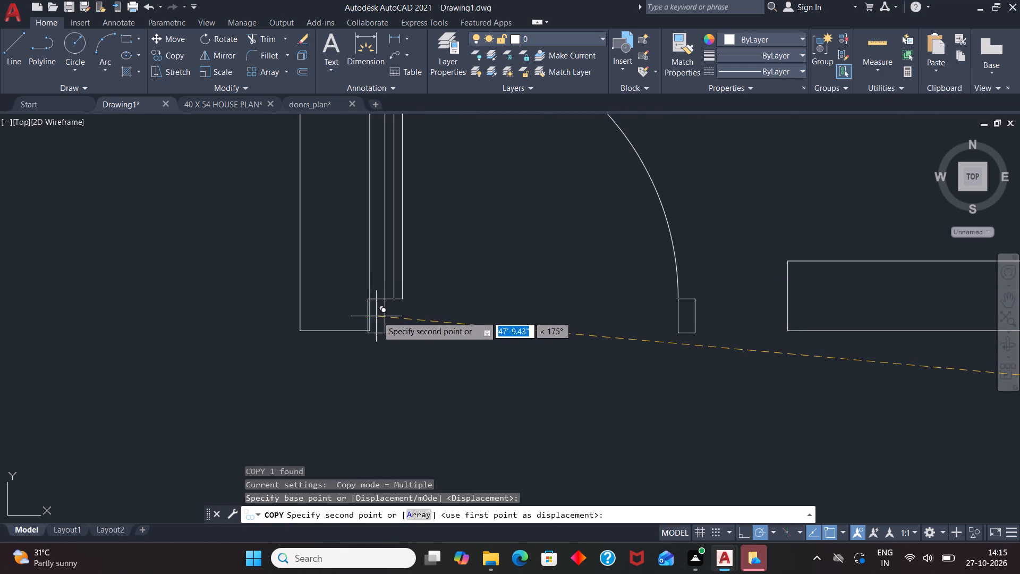
left_click(378, 311)
key("Escape")
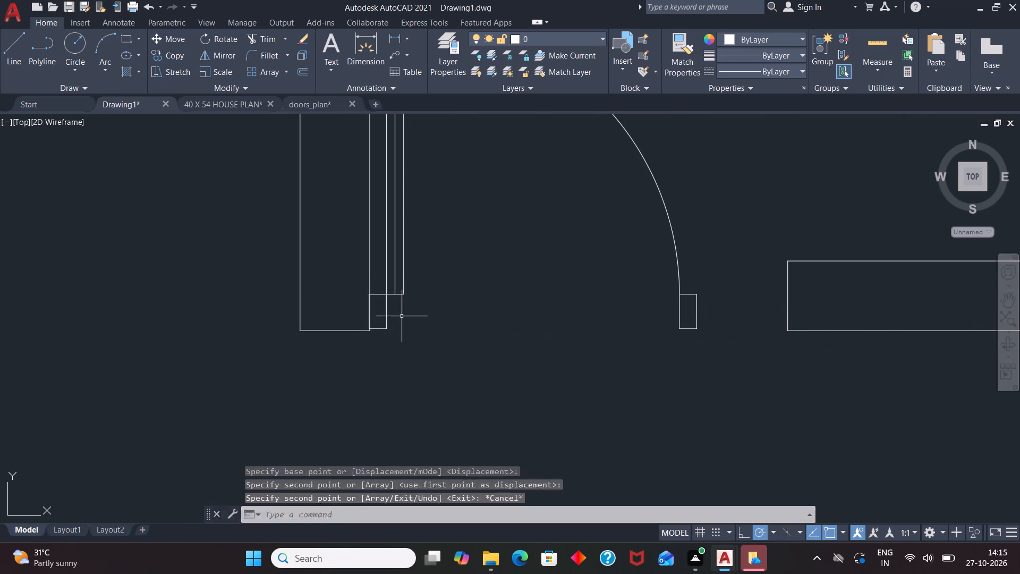
Scale the upper-right room's bottom-opening door copy up from its hinge-side lower corner so it reaches the horizontal wall's end.
left_click(389, 293)
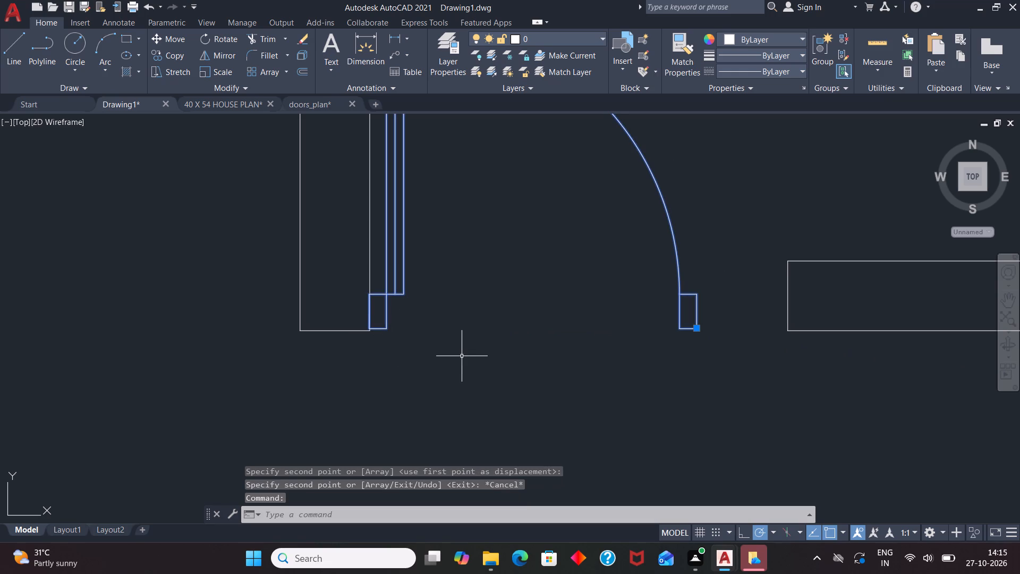
type("SC")
key("Return")
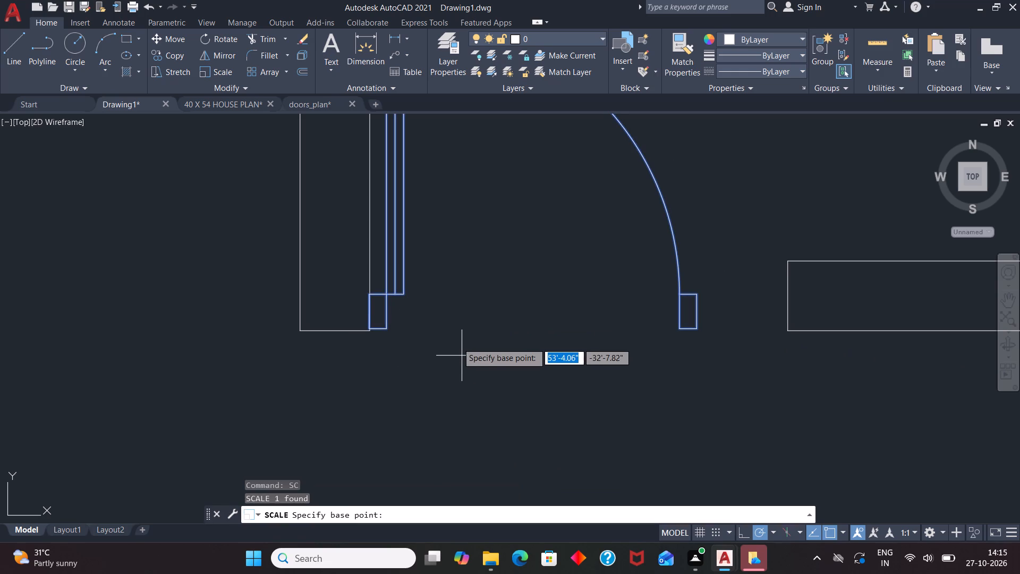
left_click_drag(370, 330, 376, 332)
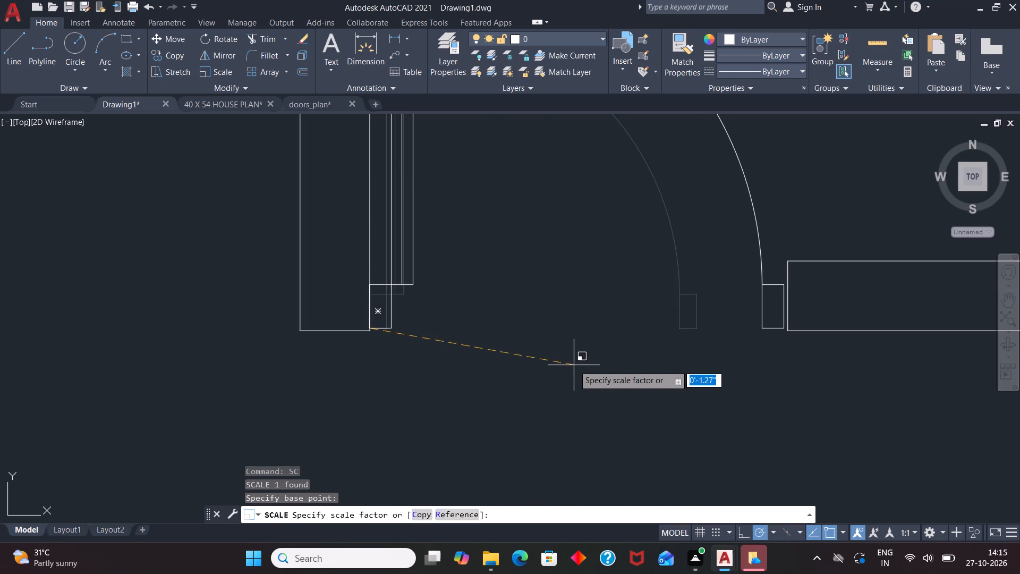
left_click(576, 361)
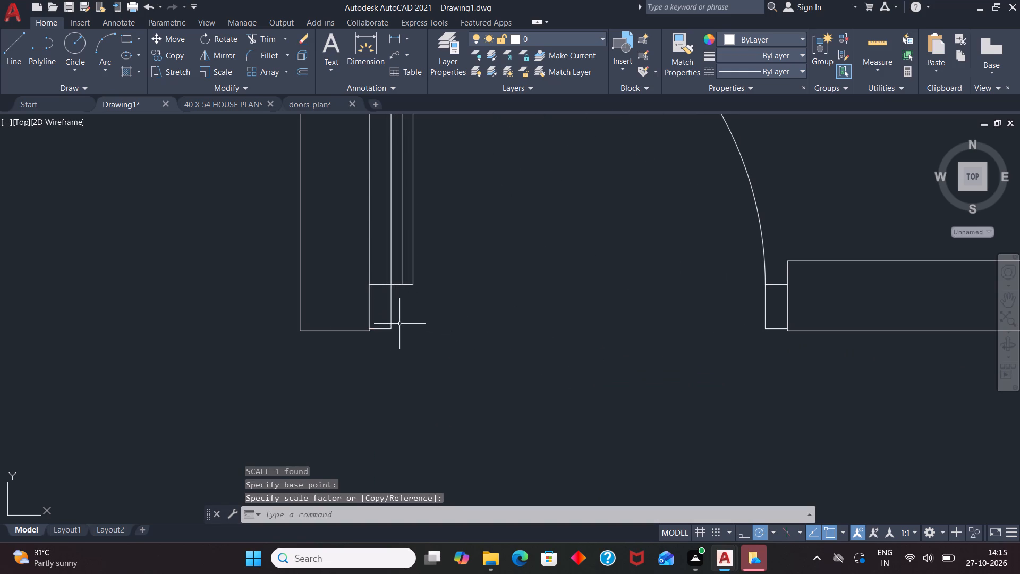
Move the scaled door so its hinge-side frame corner sits exactly on the vertical wall's lower corner.
left_click(384, 328)
key("m")
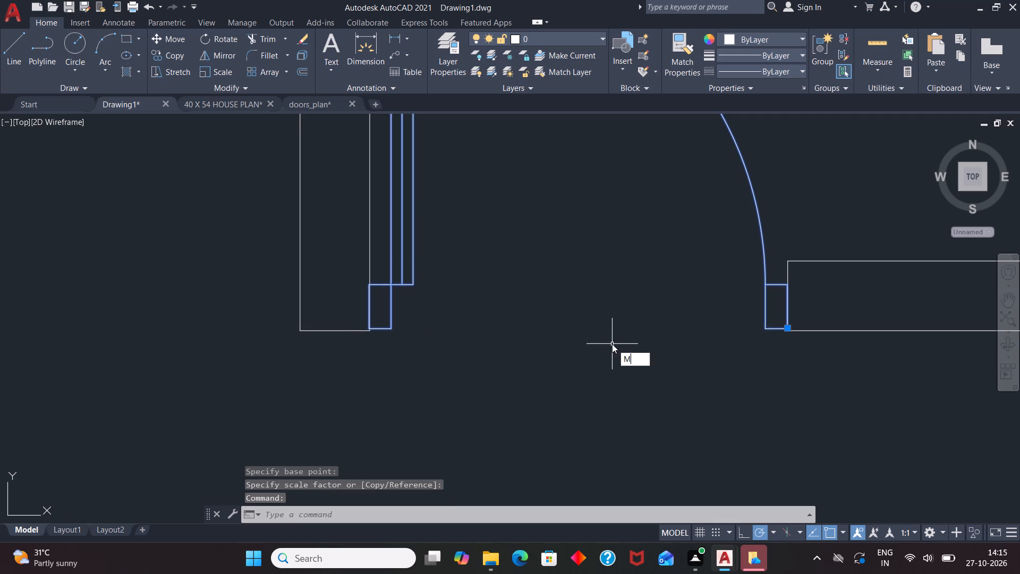
key("Return")
scroll(319, 341, "up", 3)
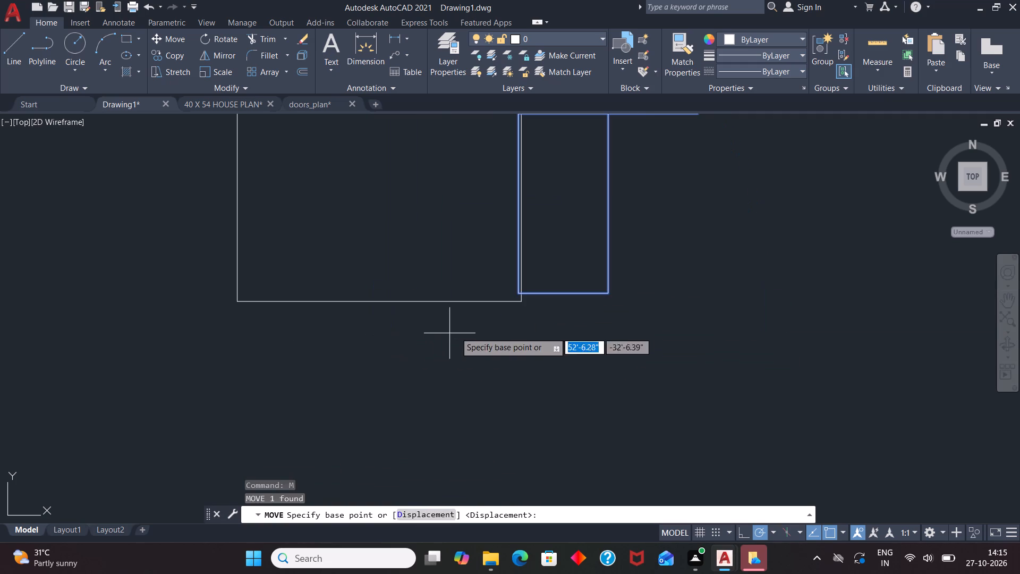
left_click(519, 289)
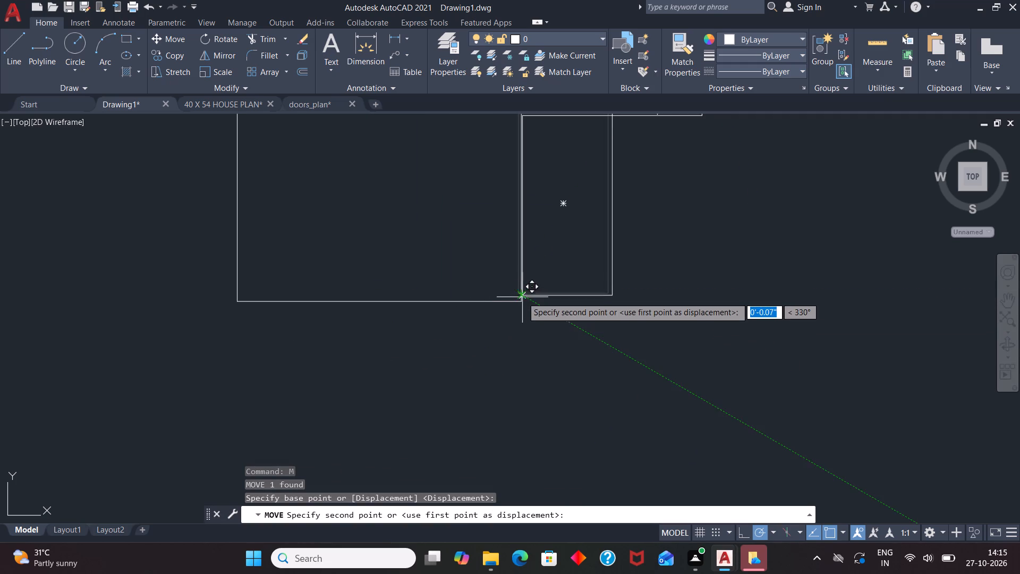
left_click(521, 301)
Rotate the spare door beside the plan 90° counterclockwise about its latch-side frame corner so the leaf points right.
scroll(474, 334, "down", 4)
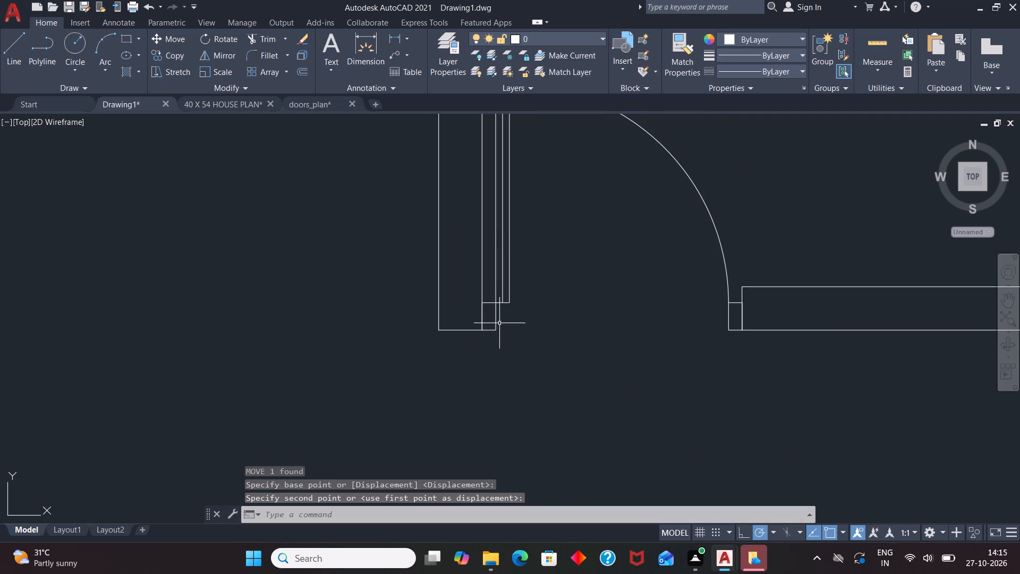
scroll(500, 323, "down", 2)
scroll(558, 297, "down", 2)
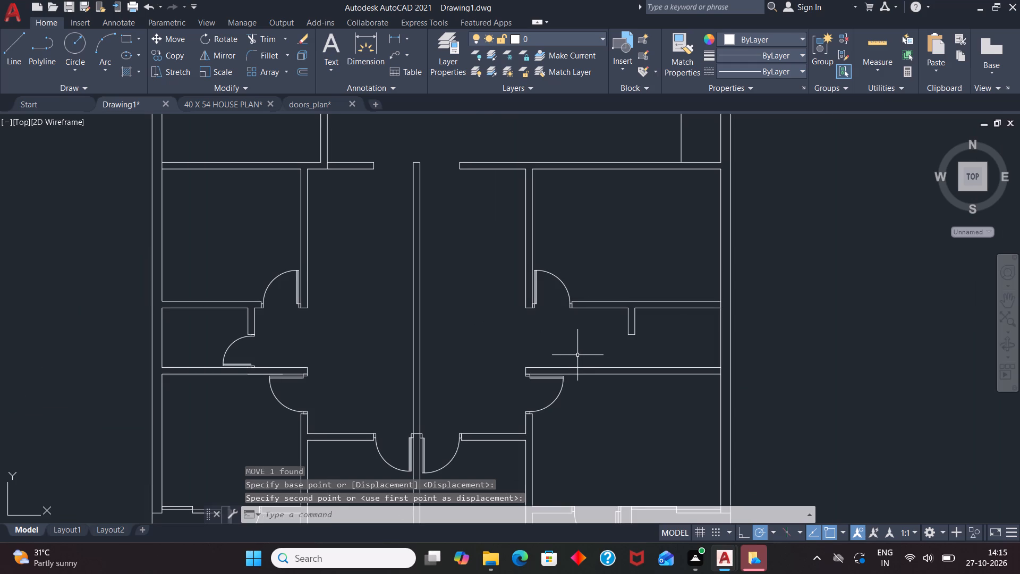
scroll(582, 319, "down", 1)
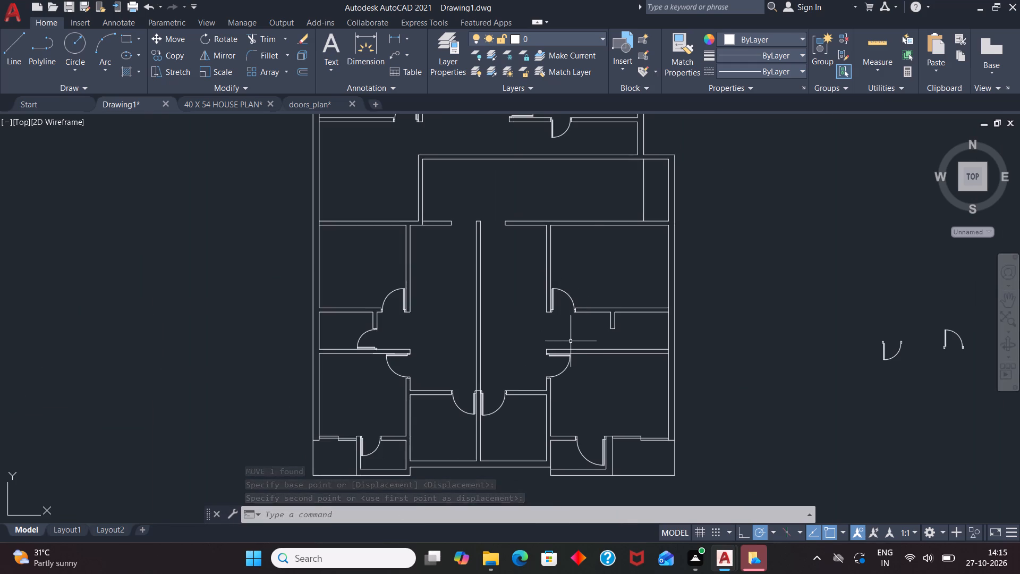
scroll(514, 330, "down", 1)
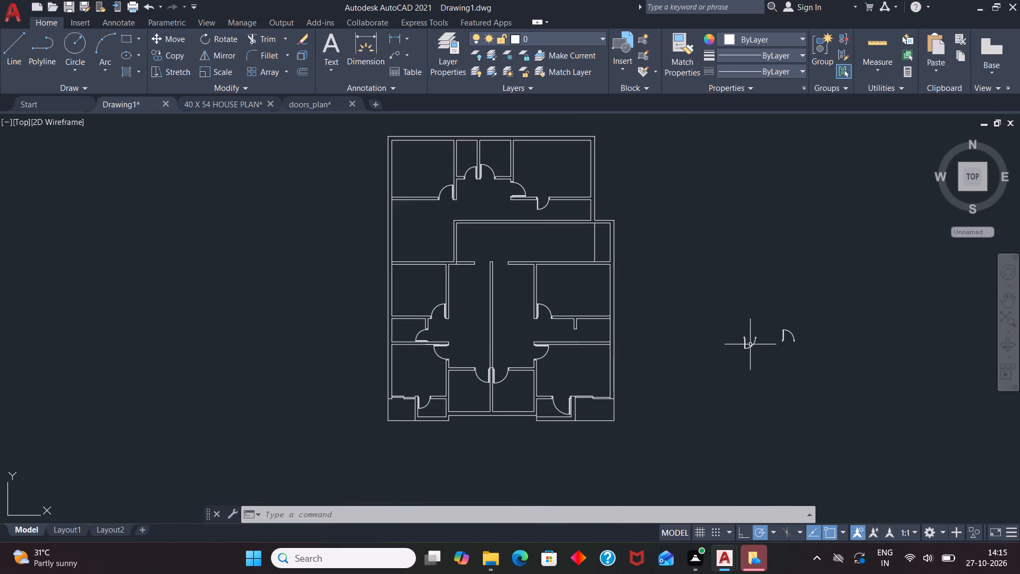
left_click(744, 347)
type("RO")
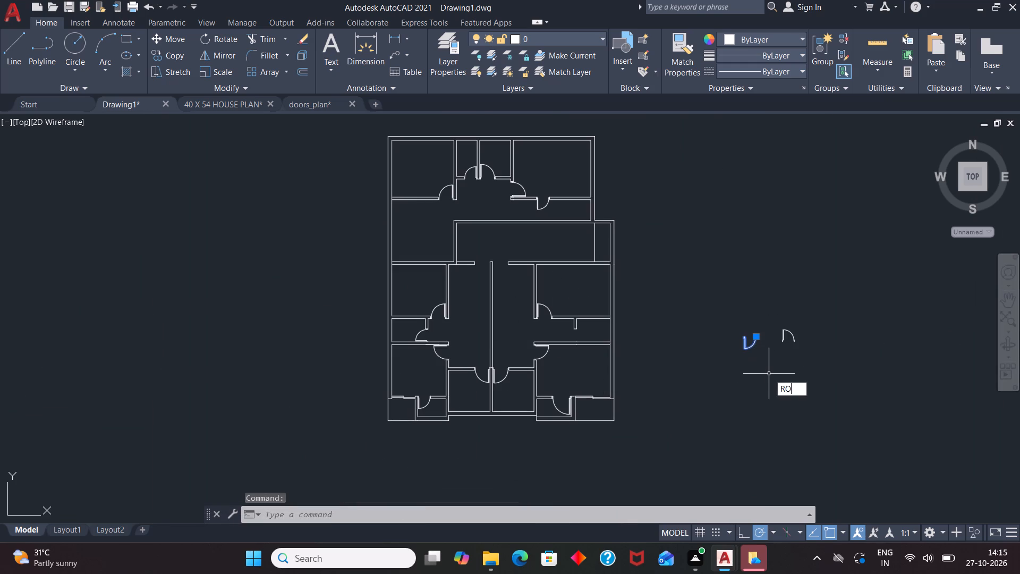
key("Return")
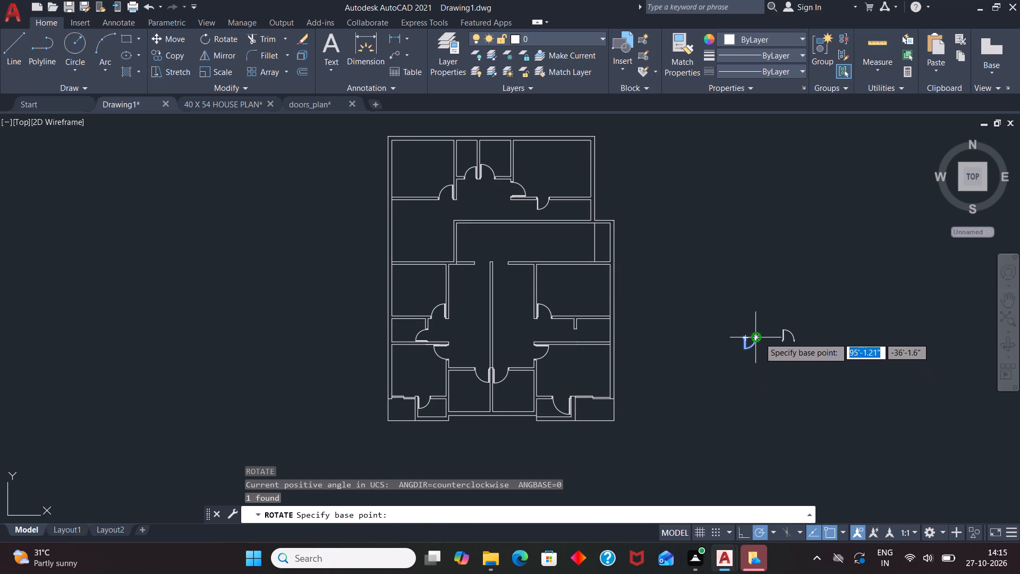
left_click(759, 337)
left_click(760, 255)
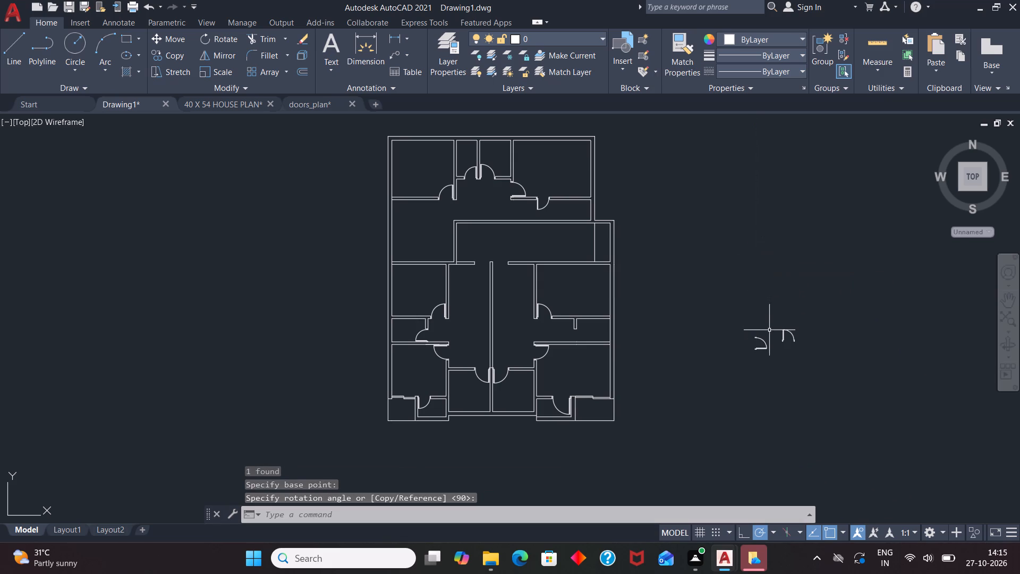
Copy the rotated spare door into the small right-hand room's opening, its latch-side frame against the short wall stub's lower end.
left_click(763, 349)
type("CO")
key("Return")
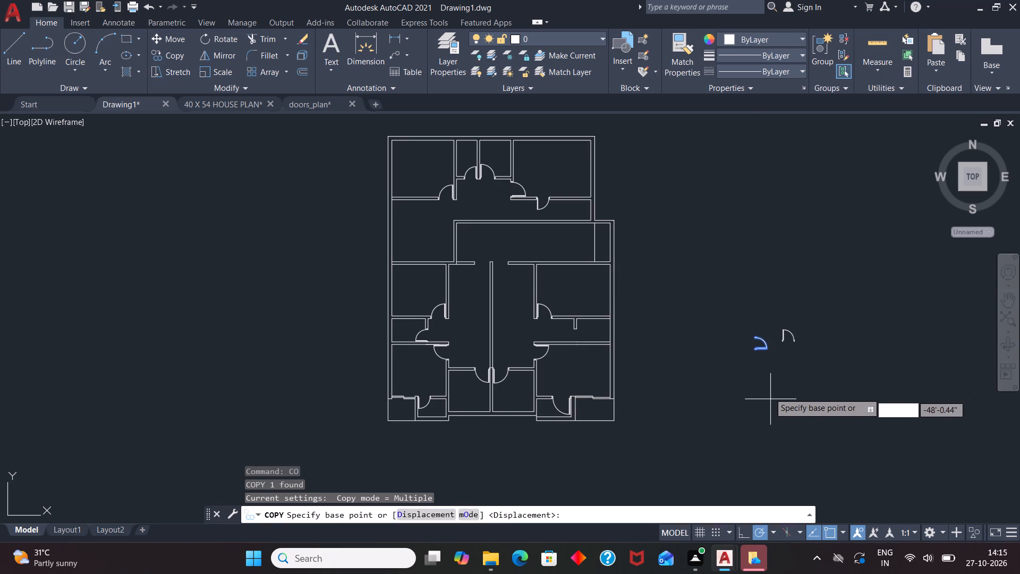
left_click(759, 352)
scroll(566, 331, "up", 3)
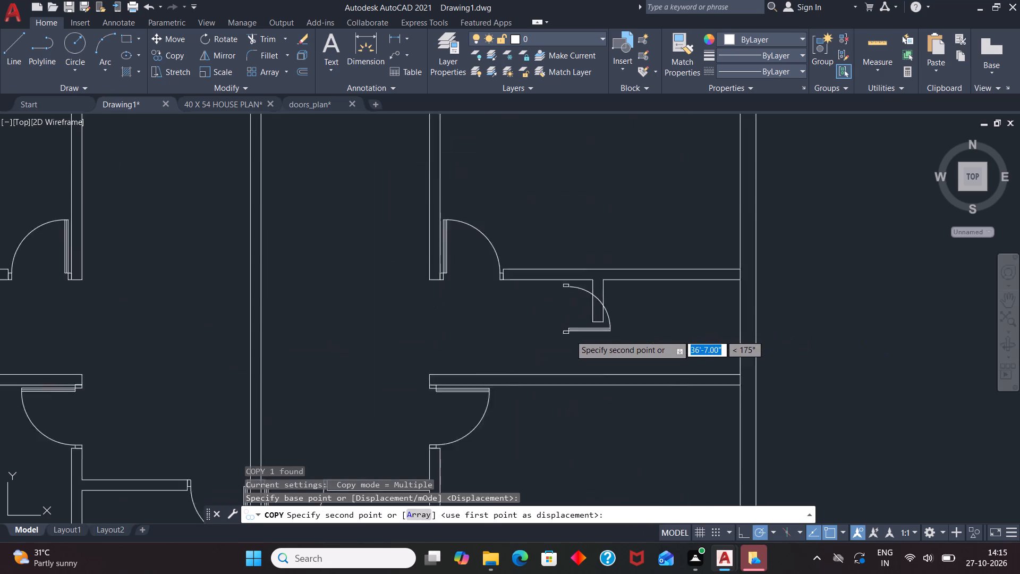
scroll(570, 335, "up", 2)
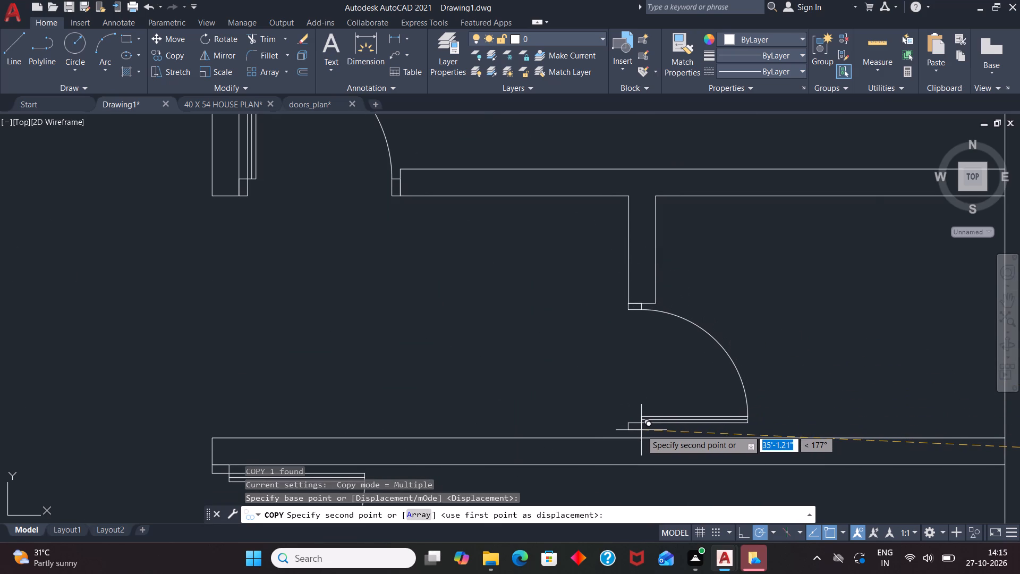
left_click(641, 430)
key("Escape")
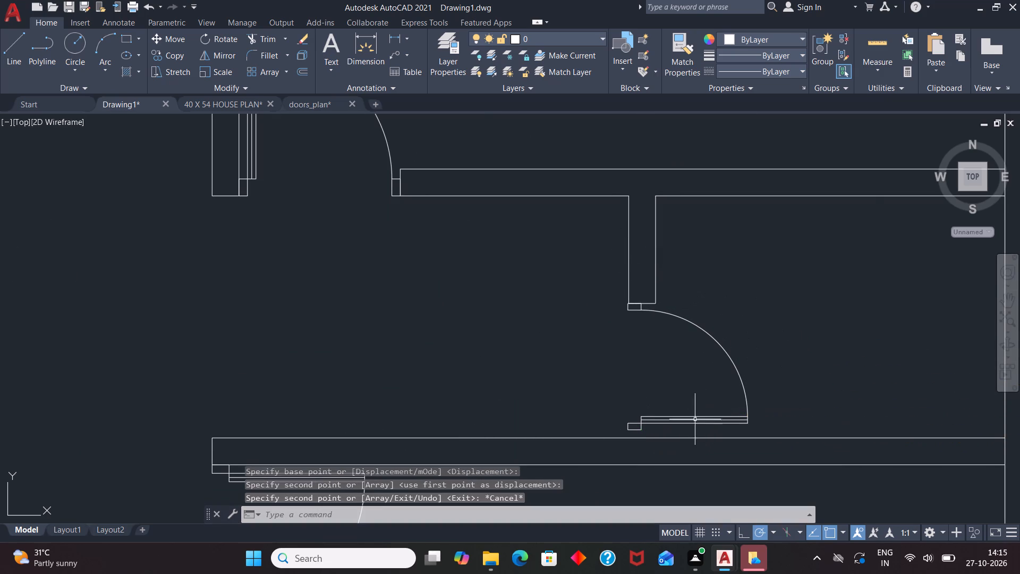
Scale the small right-hand room's door up slightly from its corner at the wall stub to reach the horizontal wall below.
left_click(685, 419)
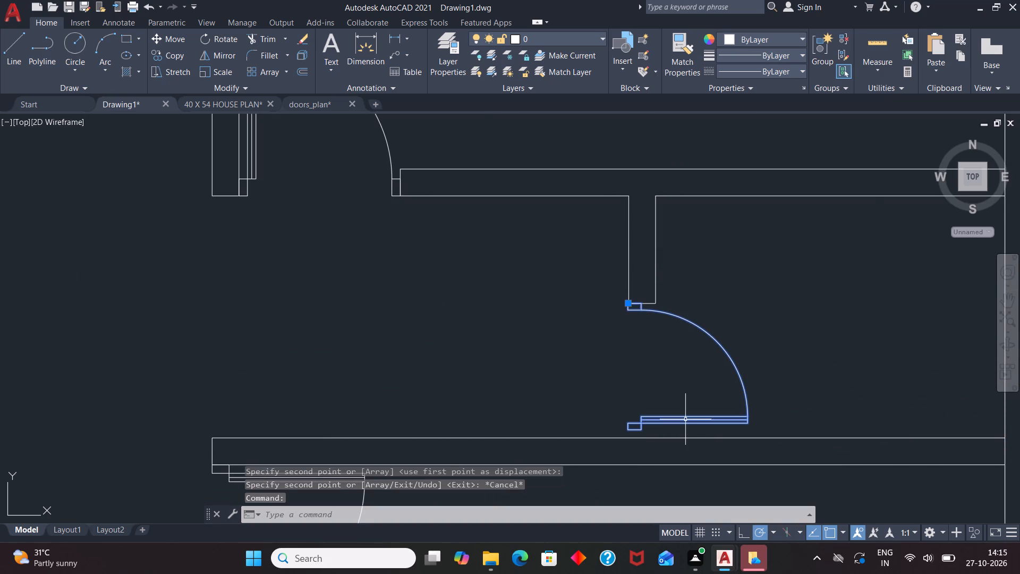
type("SC")
key("Return")
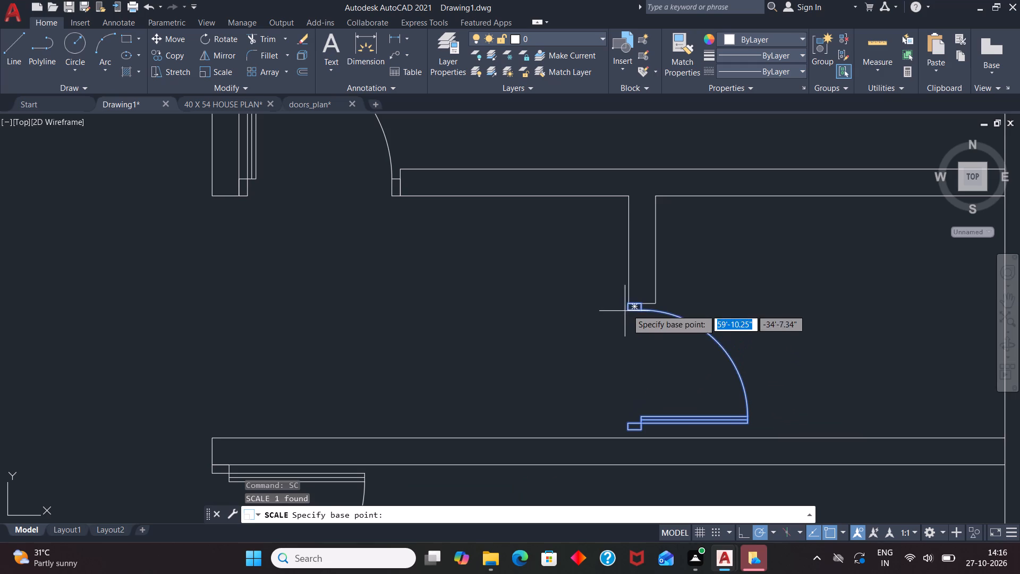
left_click(629, 301)
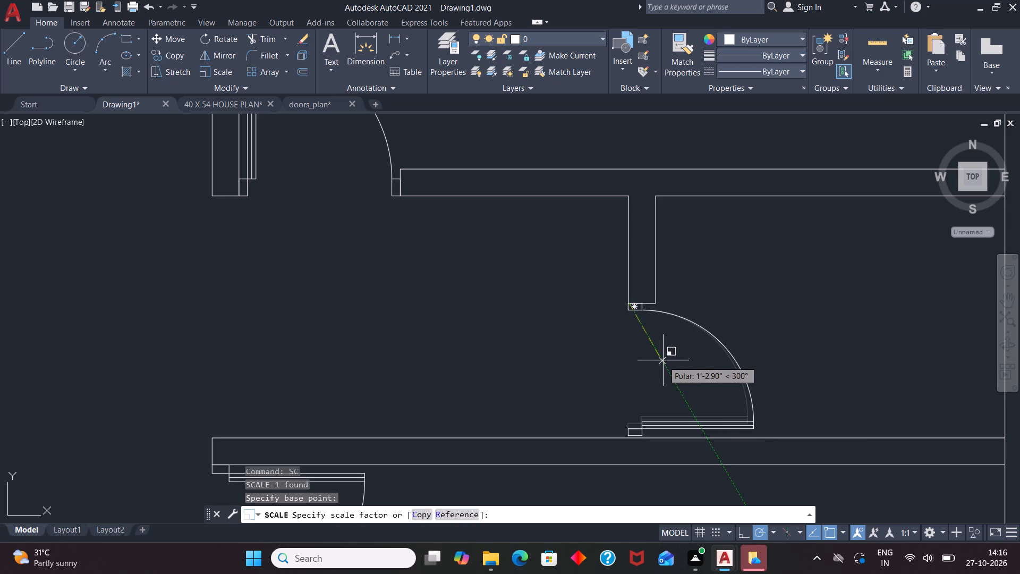
left_click(664, 361)
Copy the door left of the central wall's lower part to the upper-left corner of that wall, filling the left upper opening.
scroll(627, 373, "down", 1)
scroll(577, 390, "down", 2)
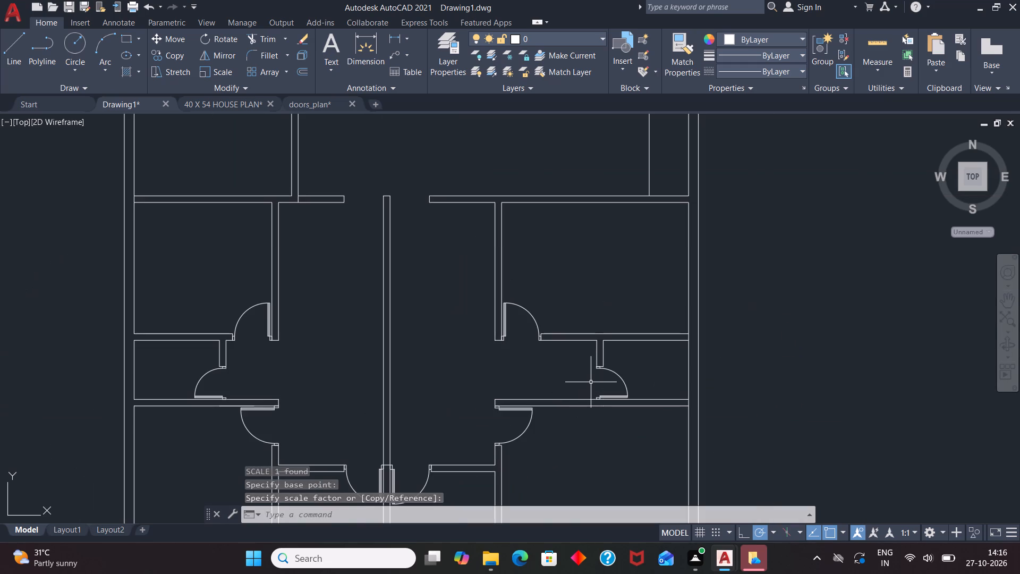
scroll(636, 373, "down", 2)
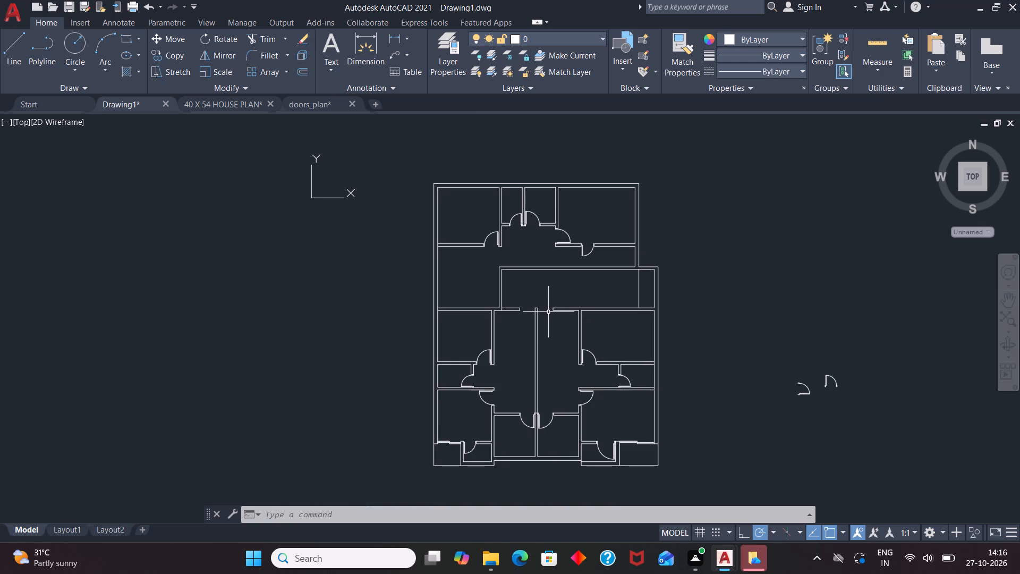
left_click(532, 424)
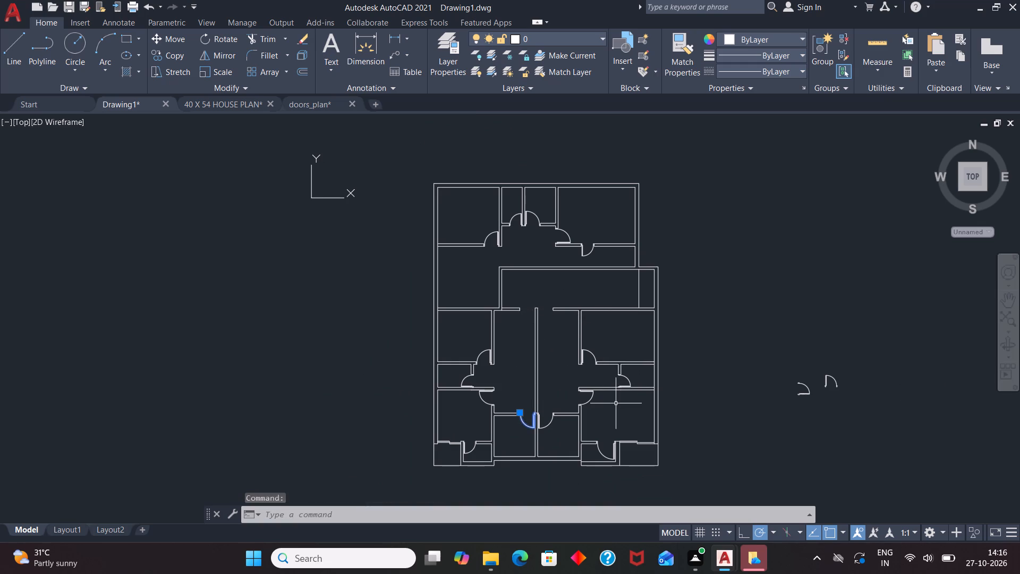
type("CO")
key("Return")
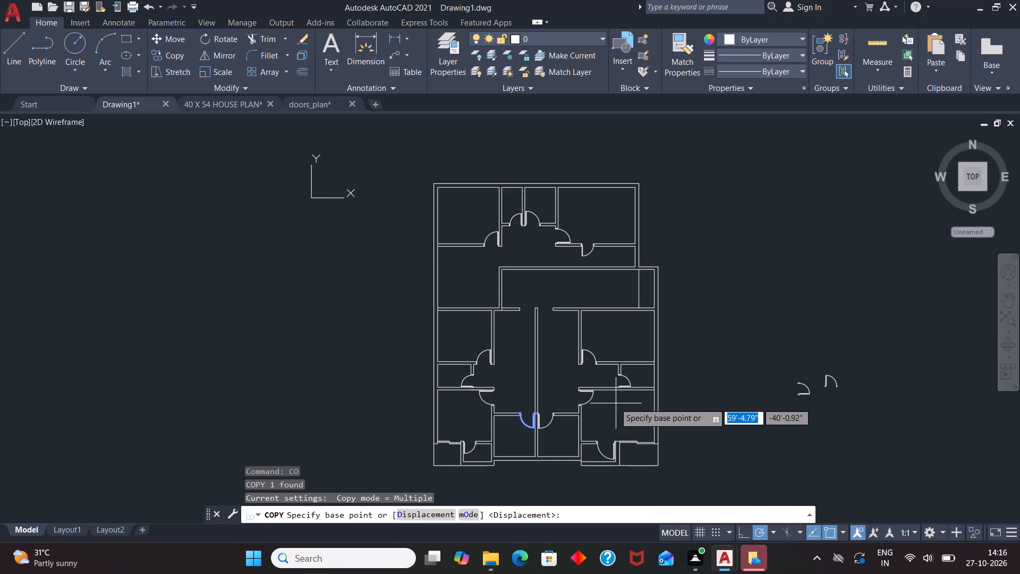
scroll(553, 403, "up", 3)
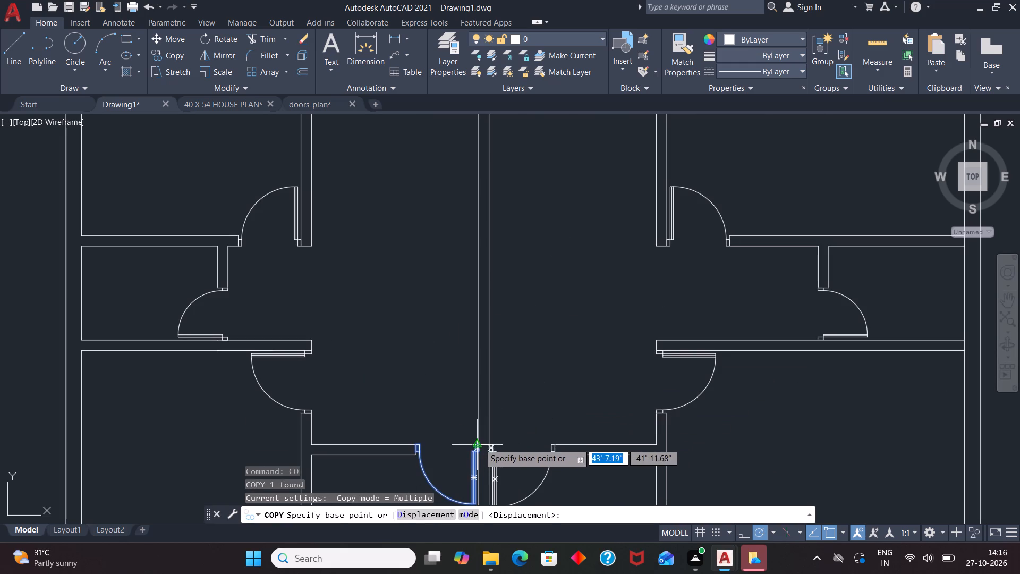
left_click(479, 442)
scroll(487, 341, "down", 1)
scroll(480, 116, "up", 4)
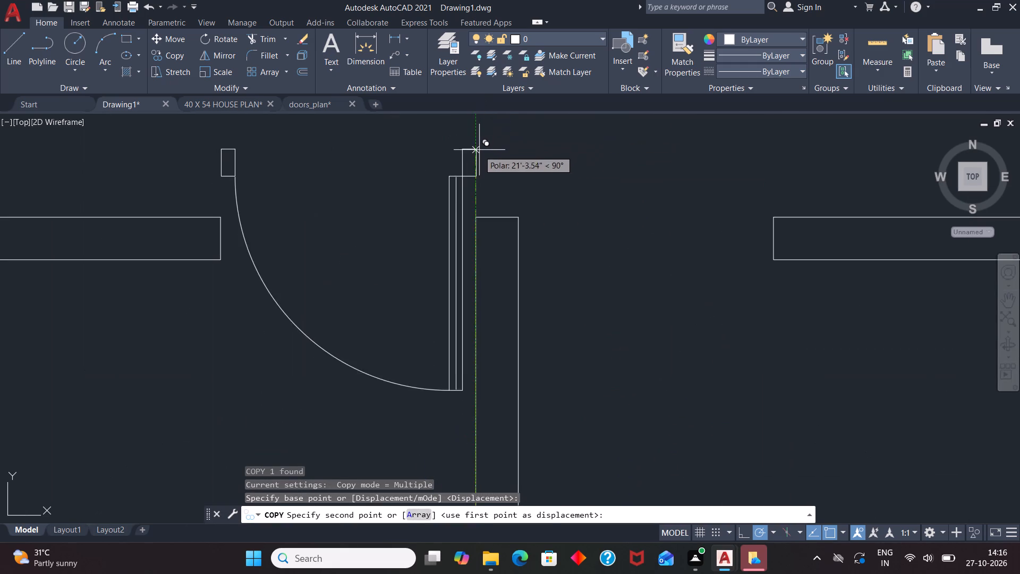
left_click(474, 214)
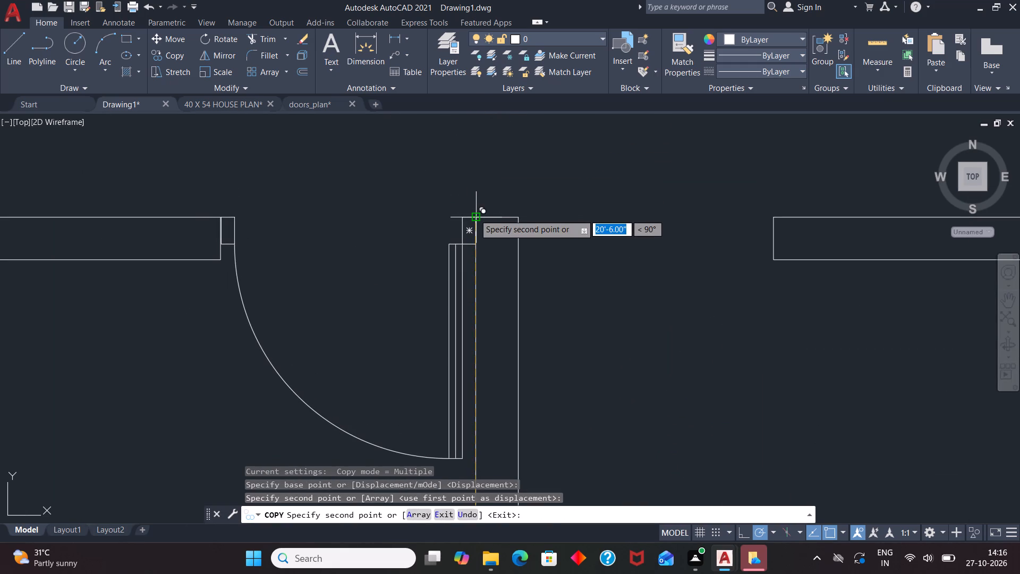
key("Escape")
Copy the door right of the central wall's lower part to the top of that wall, filling the right upper opening.
scroll(518, 196, "down", 3)
scroll(577, 289, "down", 2)
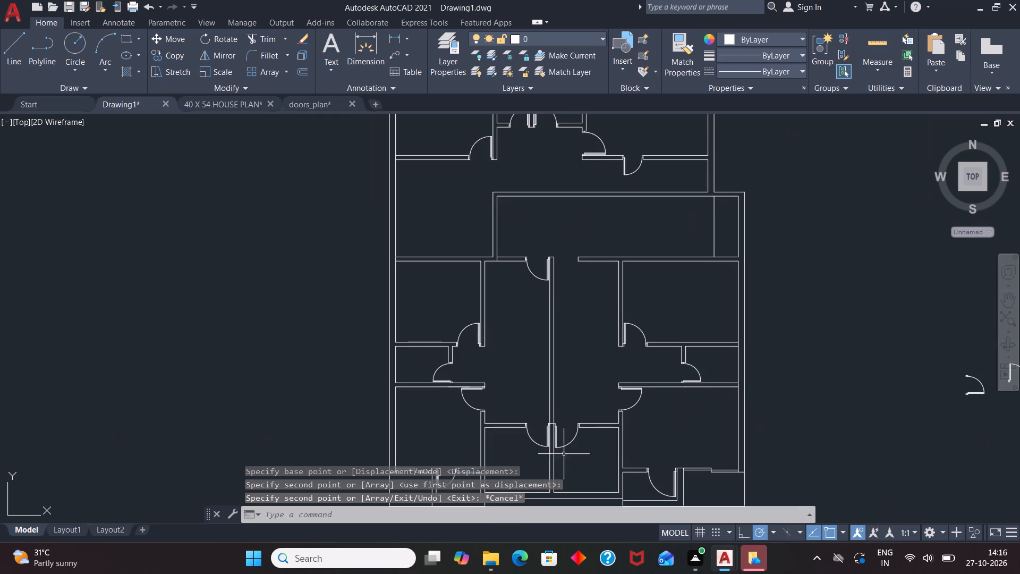
left_click(555, 435)
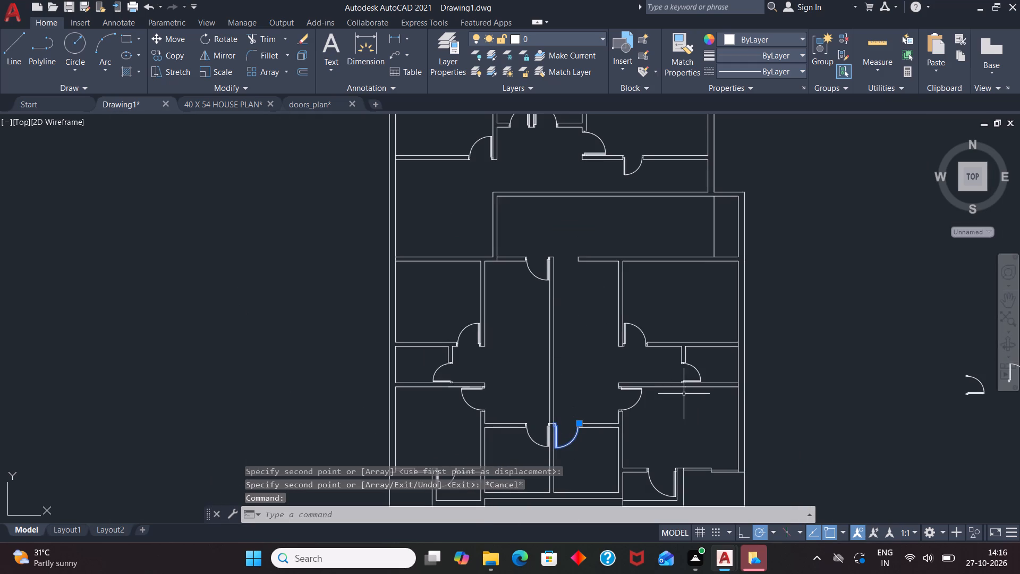
type("CO")
key("Return")
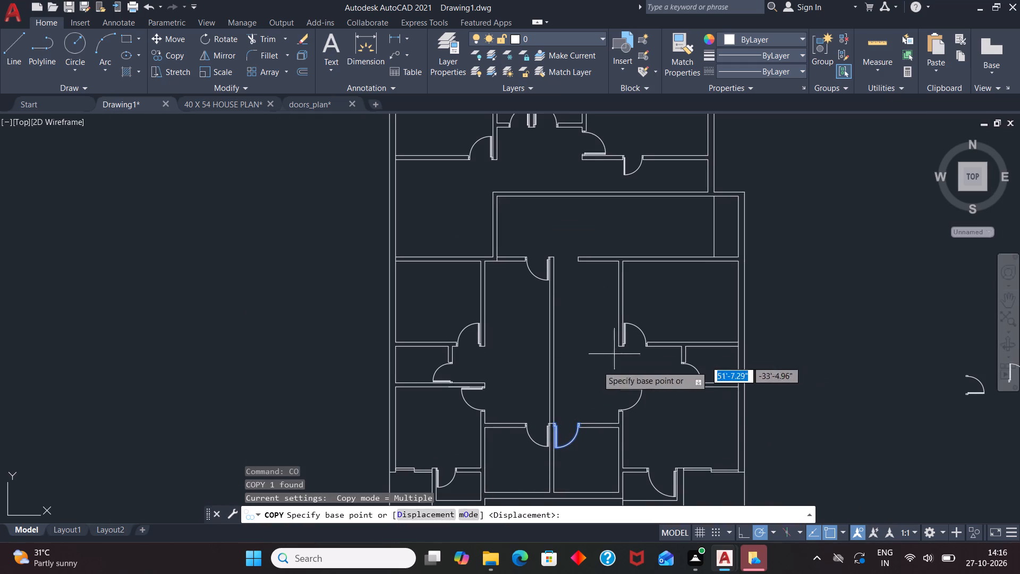
left_click(555, 422)
scroll(557, 246, "up", 4)
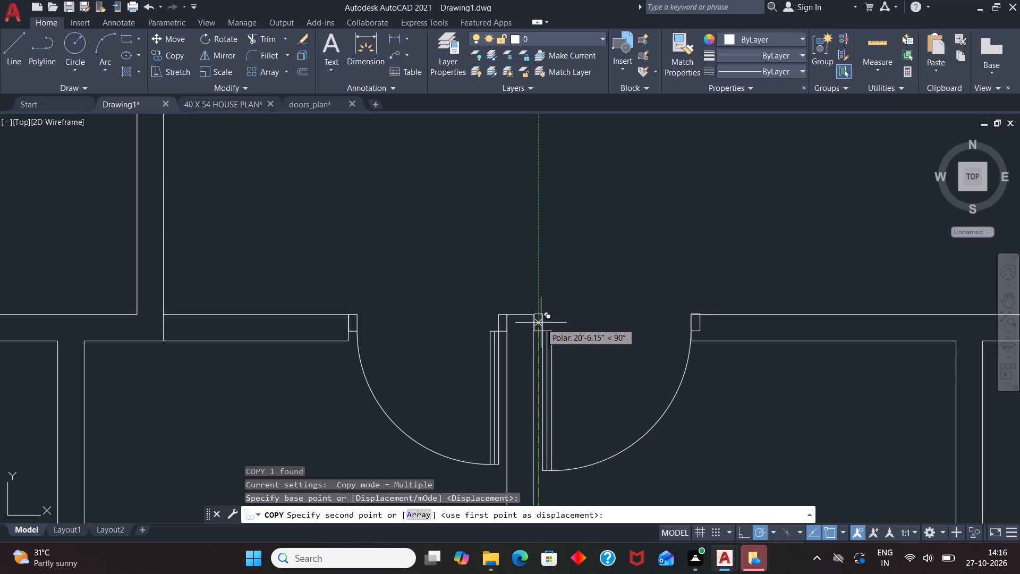
left_click(541, 323)
key("Escape")
key("Escape")
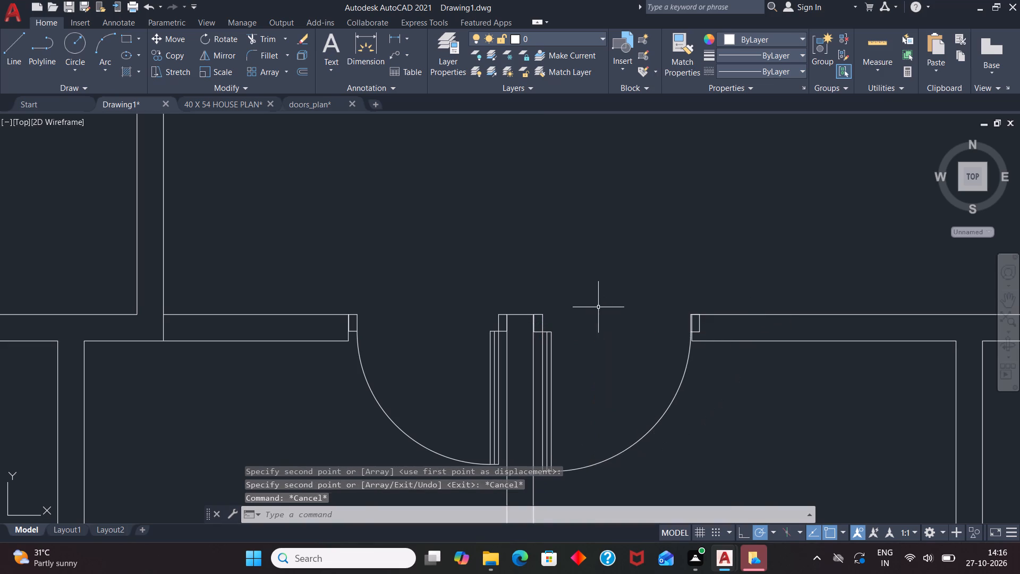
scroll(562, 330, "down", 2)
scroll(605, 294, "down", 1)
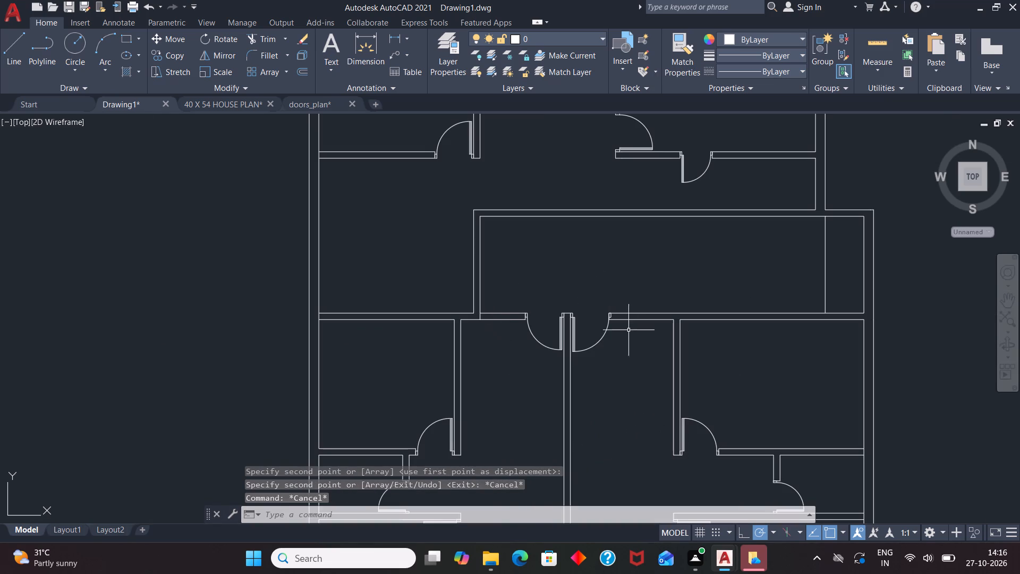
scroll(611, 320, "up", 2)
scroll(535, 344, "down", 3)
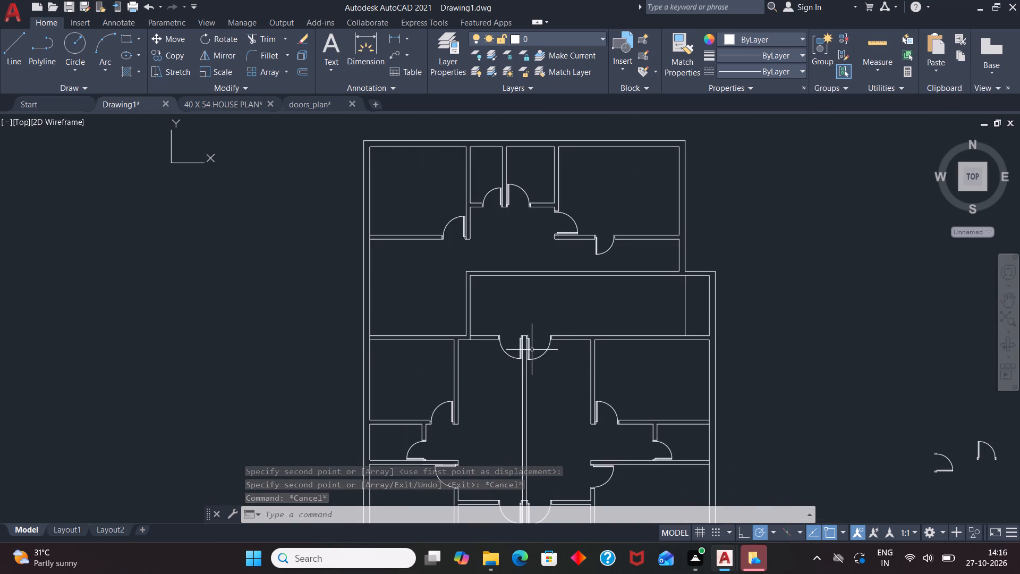
Extend the lower line of the middle room's top wall to the outer face line of its left vertical wall.
scroll(556, 342, "down", 2)
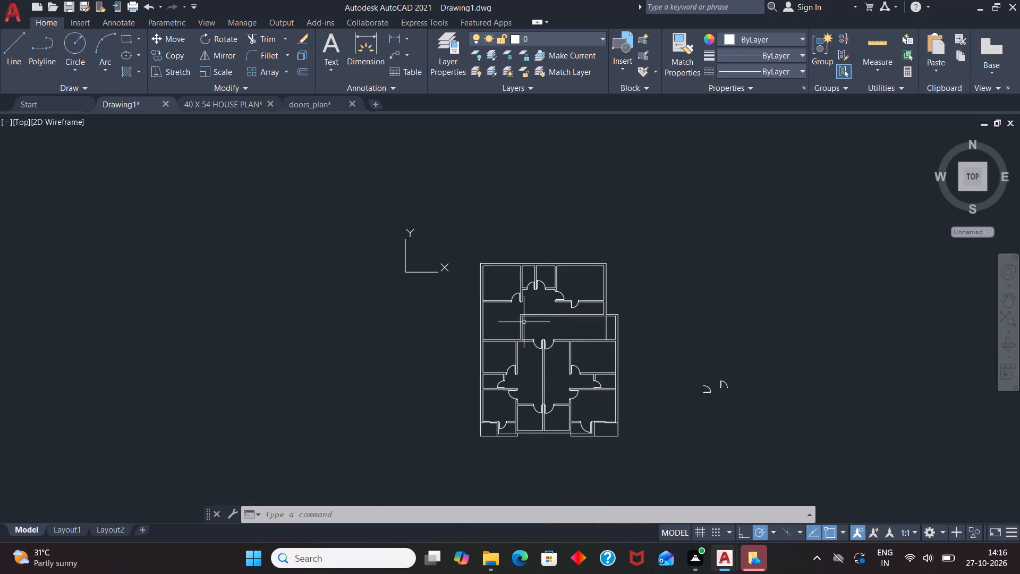
scroll(516, 313, "up", 2)
scroll(574, 330, "up", 1)
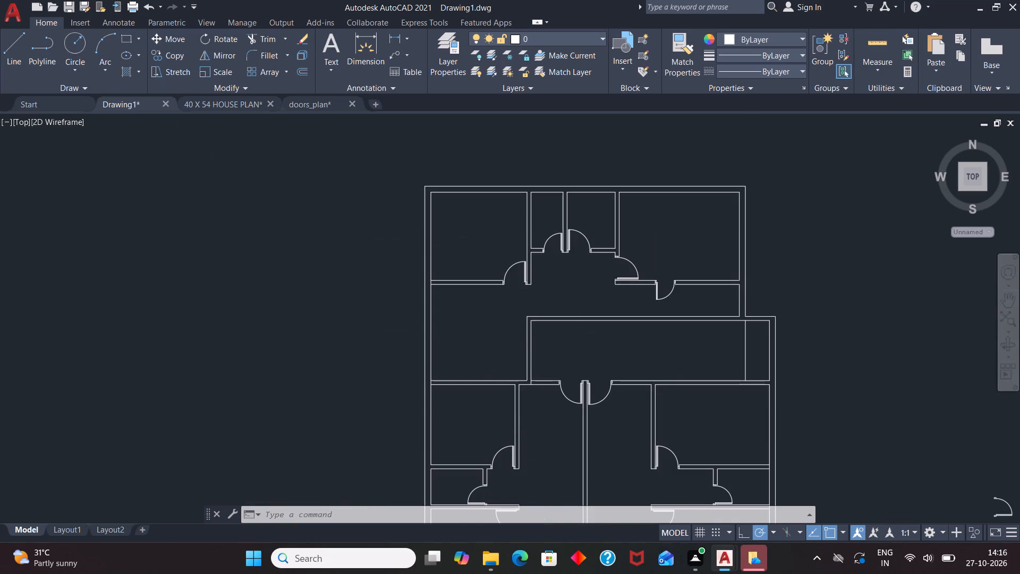
scroll(486, 311, "up", 1)
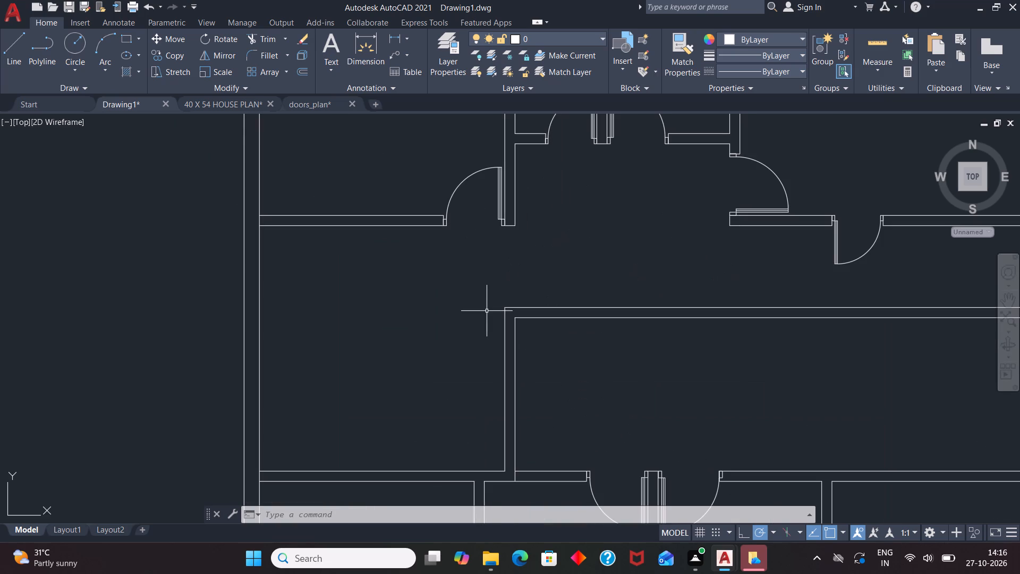
type("EX")
key("Return")
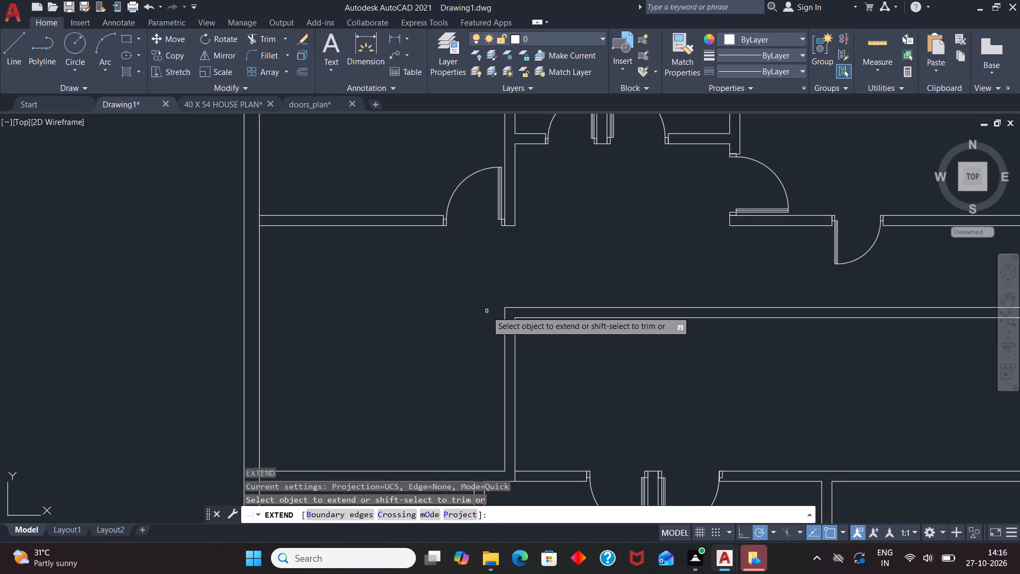
key("Return")
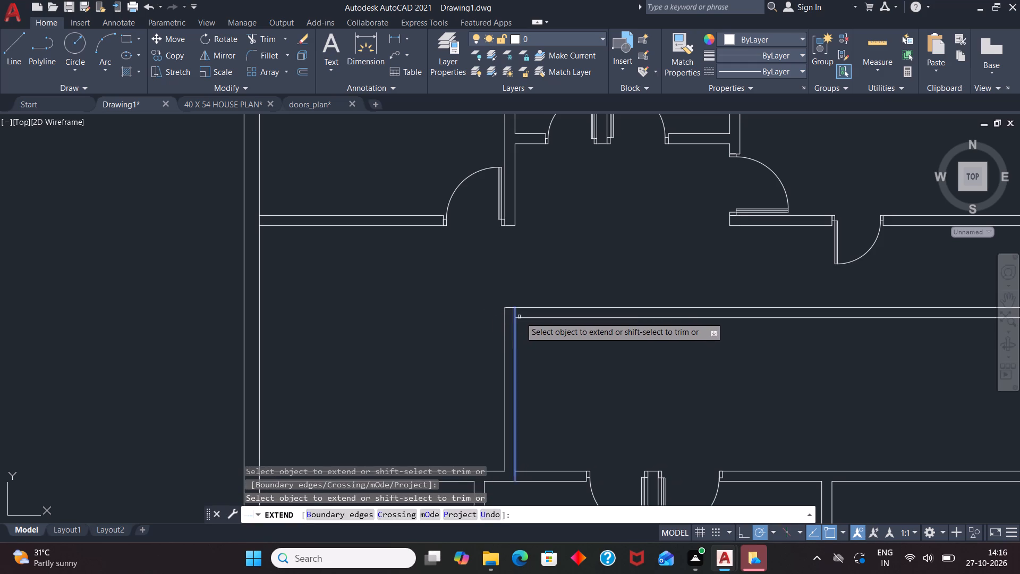
left_click(523, 317)
key("space")
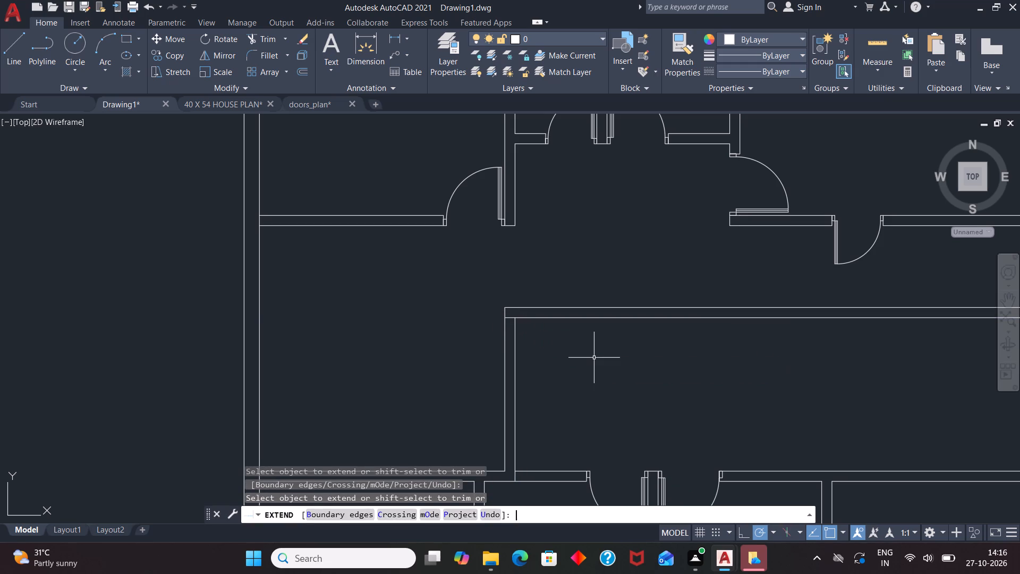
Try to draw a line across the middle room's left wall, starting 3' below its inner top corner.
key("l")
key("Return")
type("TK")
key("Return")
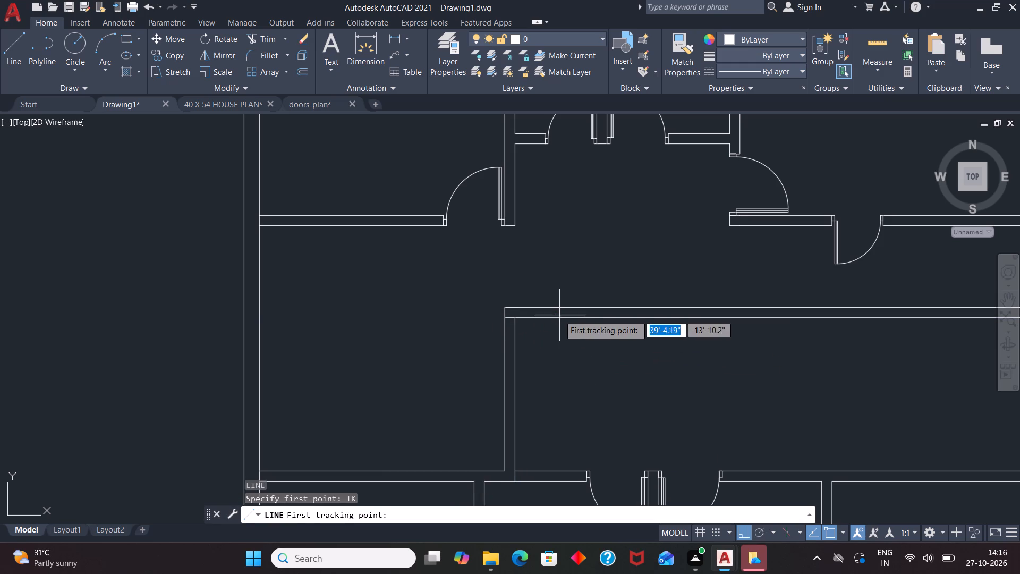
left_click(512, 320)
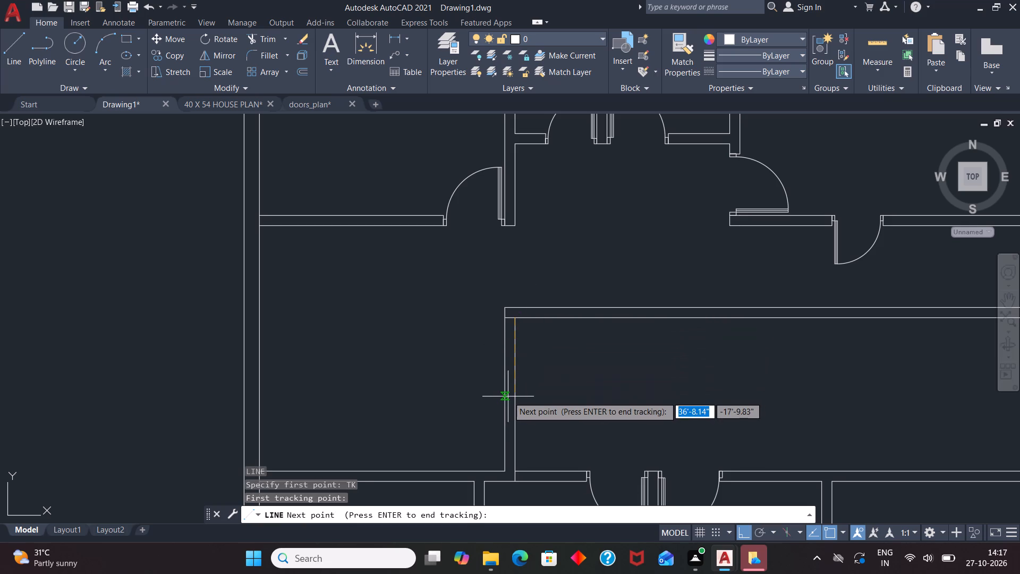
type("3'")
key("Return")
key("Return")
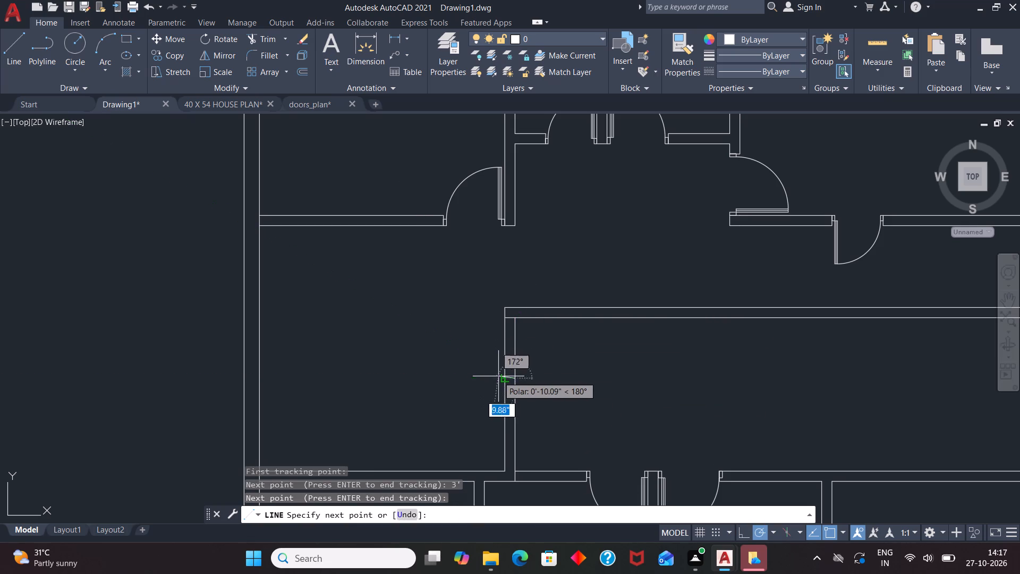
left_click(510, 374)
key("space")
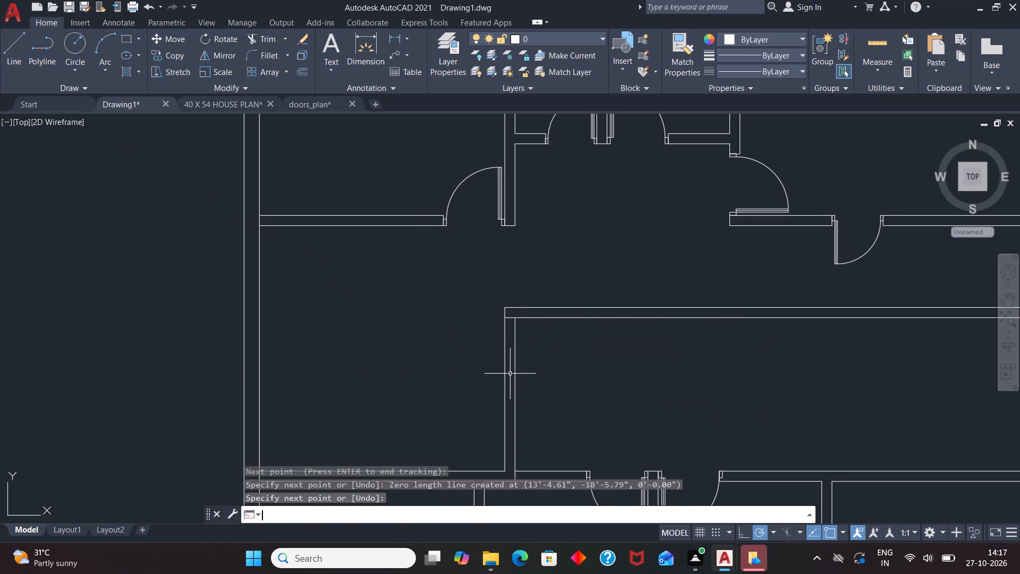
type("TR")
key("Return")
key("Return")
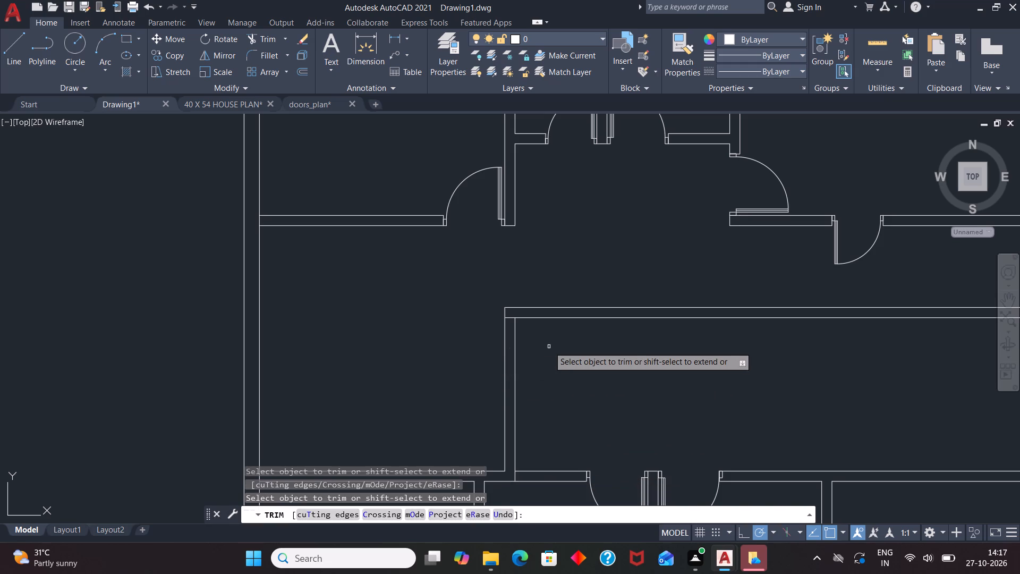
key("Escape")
Draw a jamb line across the middle room's left wall, 3' below the inner top corner.
key("l")
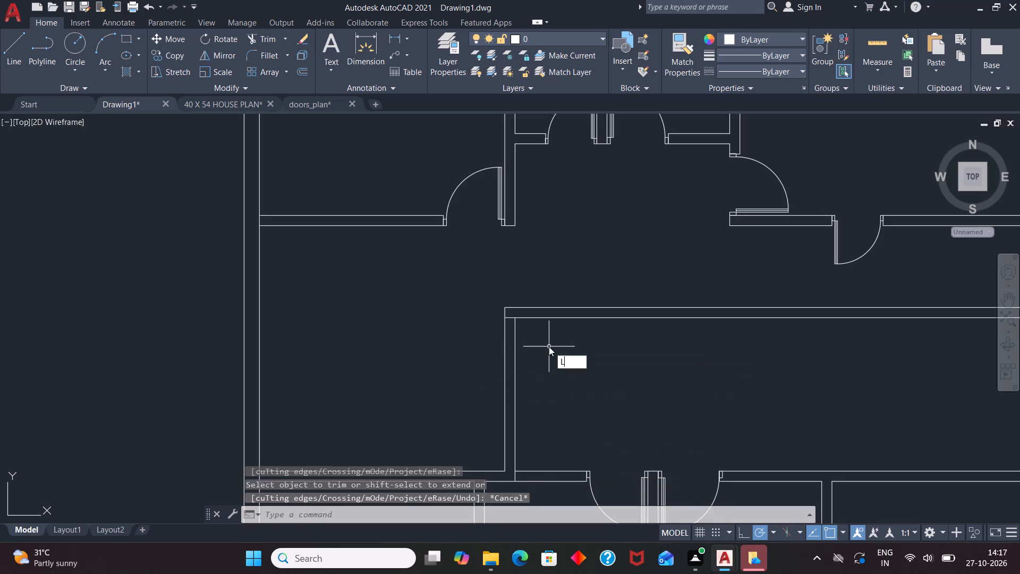
key("Return")
type("TK")
key("Return")
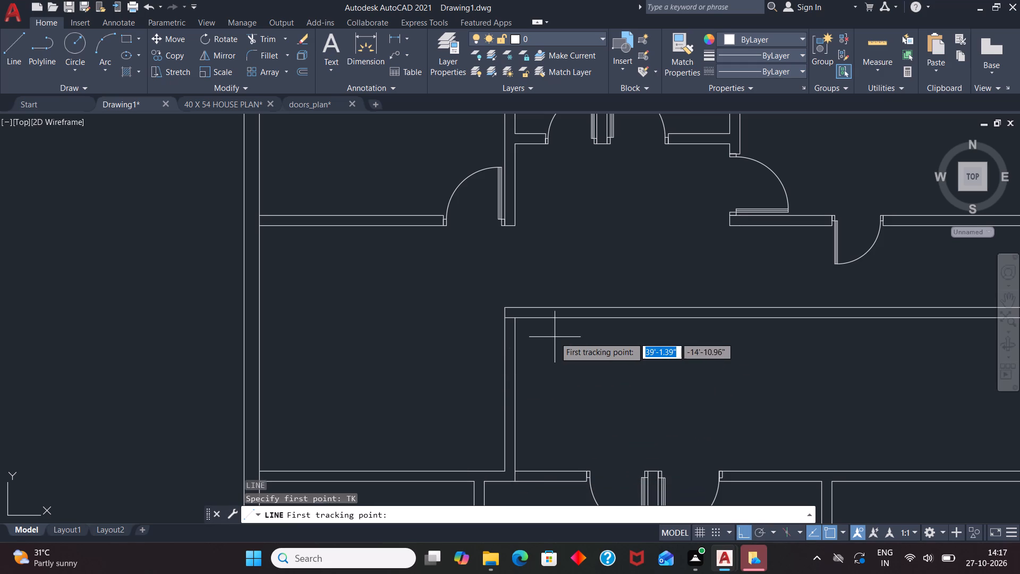
left_click_drag(520, 319, 520, 331)
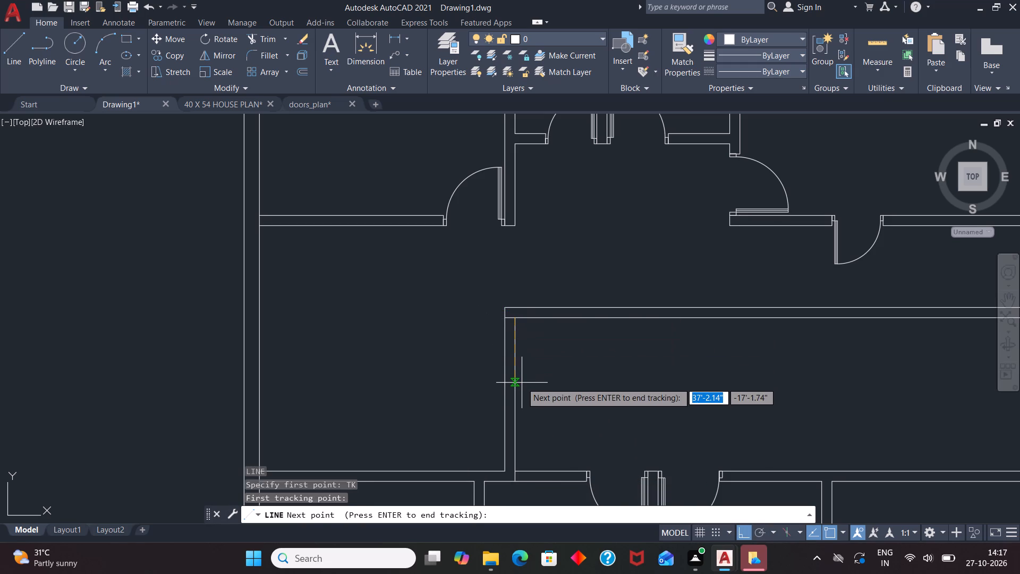
type("3'")
key("Return")
key("Return")
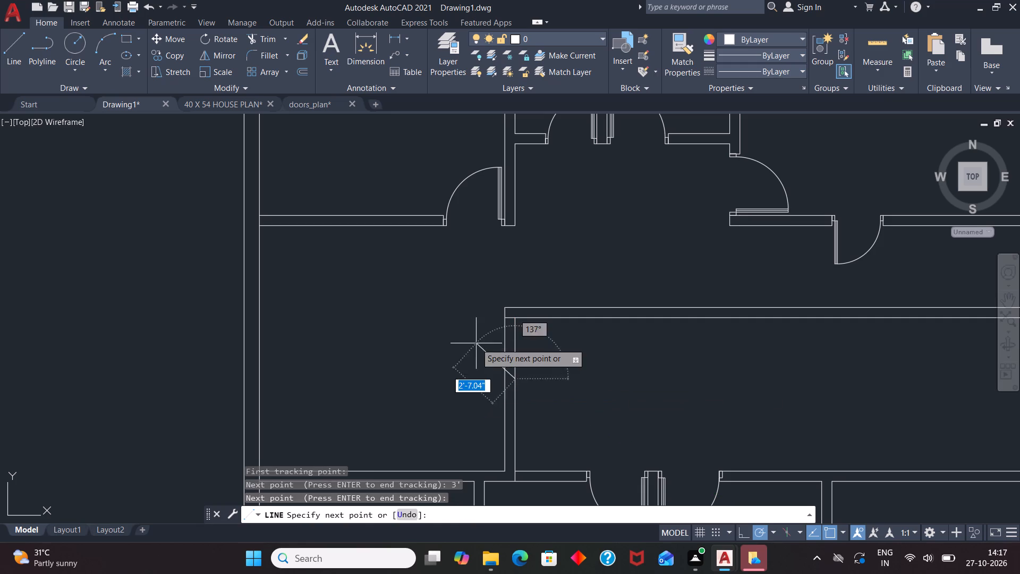
scroll(490, 366, "up", 3)
left_click(543, 417)
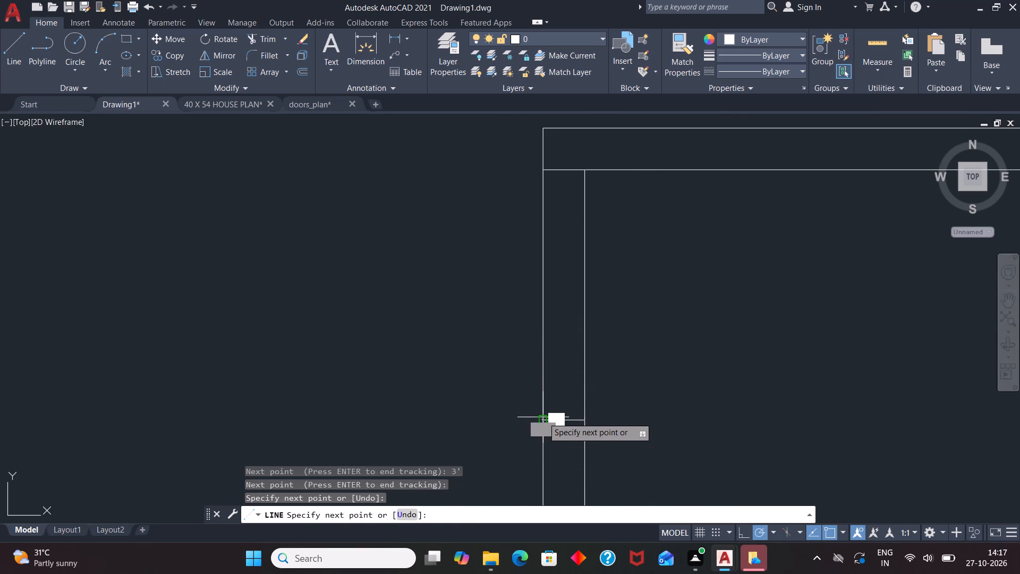
key("space")
Trim both left wall lines between the jamb line and the top wall to open a doorway.
type("TR")
key("Return")
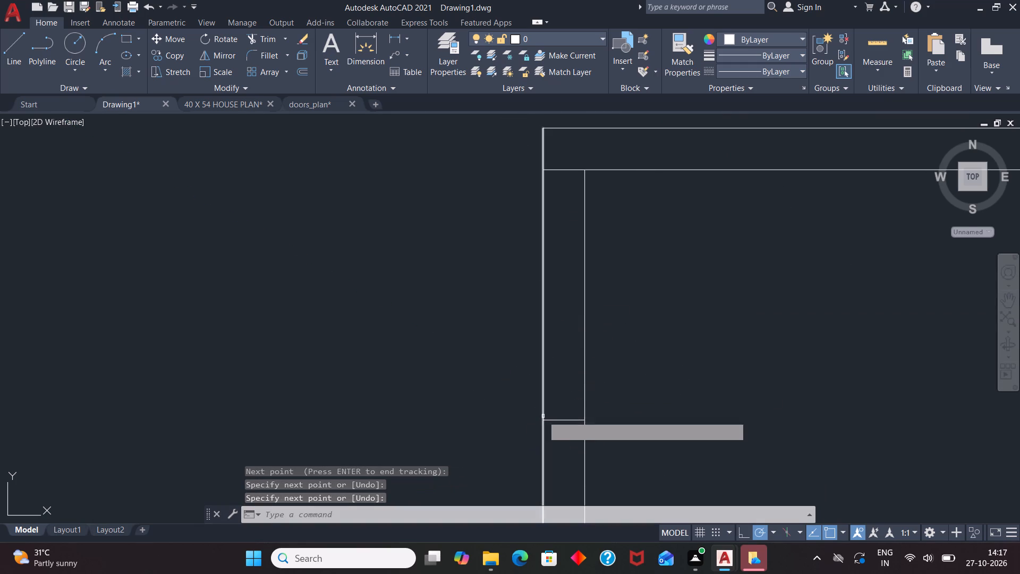
left_click_drag(667, 305, 428, 284)
scroll(432, 277, "down", 3)
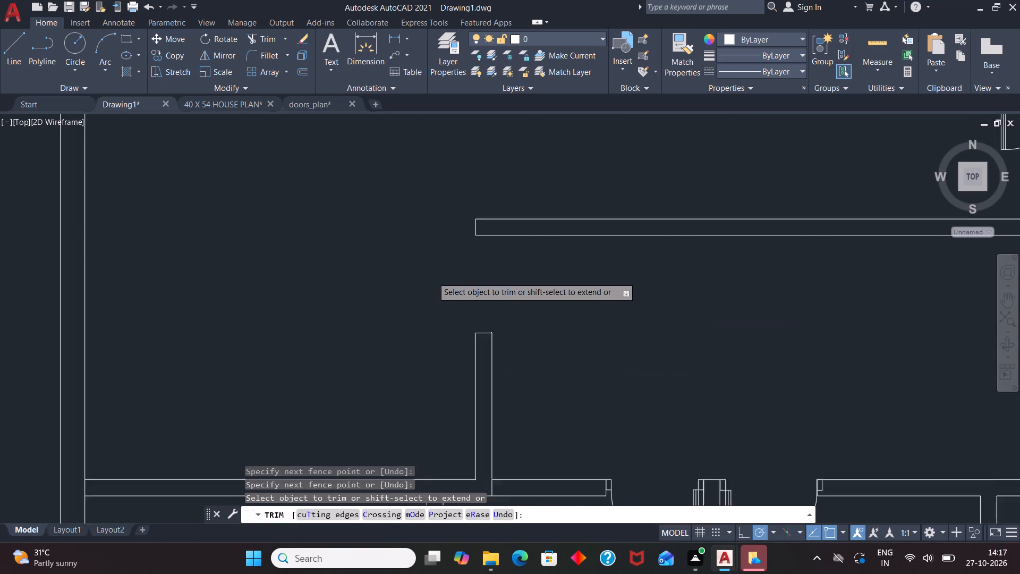
key("space")
Rotate the spare door with the vertical leaf, outside the plan, by 90° counterclockwise.
scroll(430, 276, "down", 2)
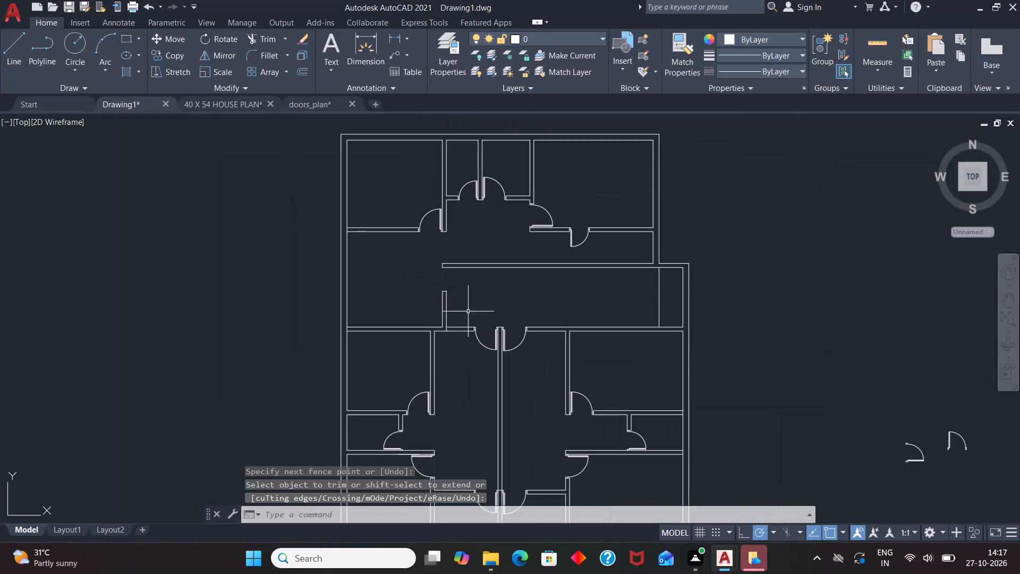
left_click(951, 433)
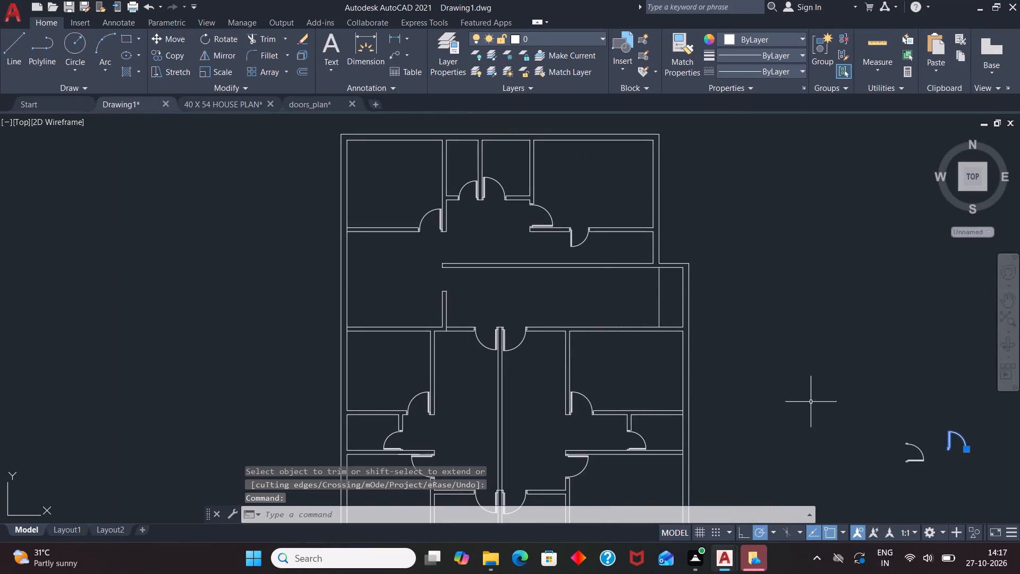
scroll(801, 400, "down", 1)
type("RO")
key("Return")
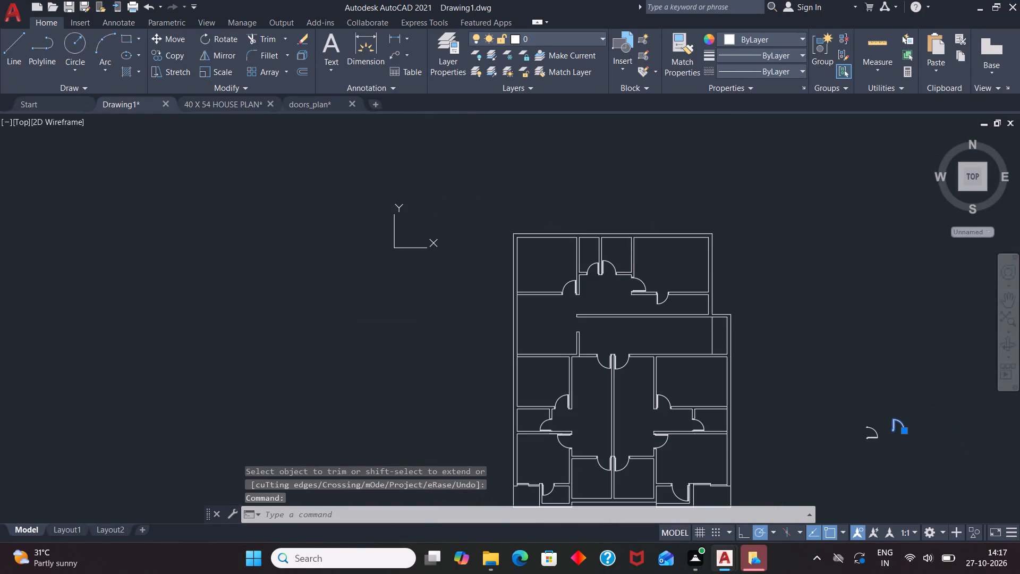
left_click(890, 418)
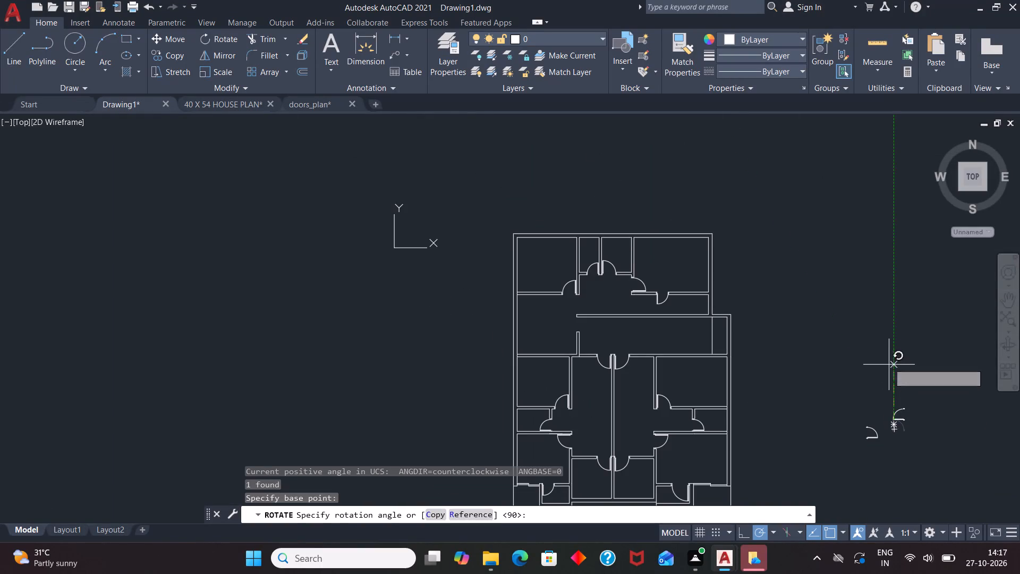
left_click(890, 356)
Copy the rotated spare door into the new opening, its hinge-side frame just above the wall stub's upper end.
left_click(903, 420)
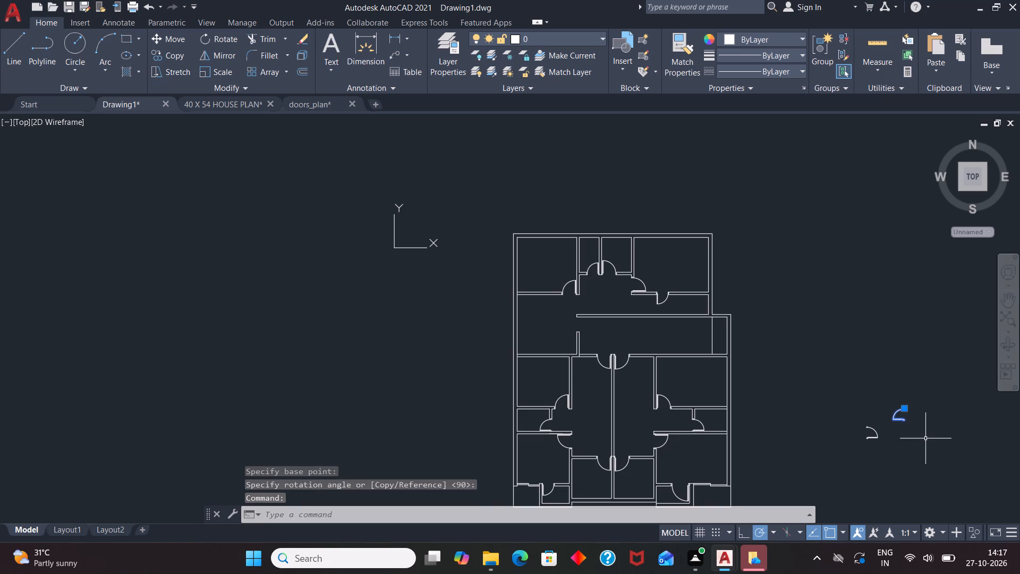
type("CO")
key("Return")
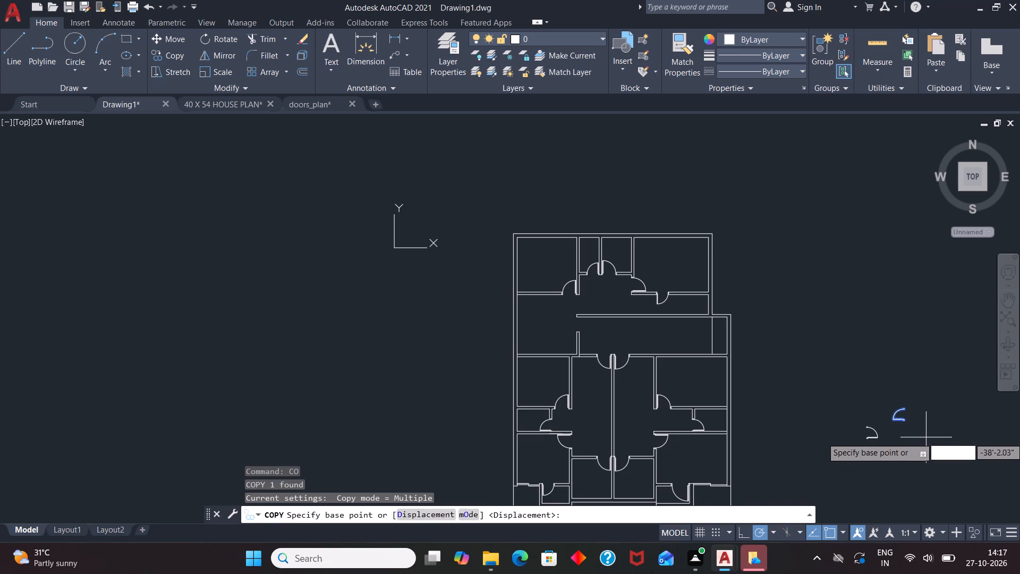
left_click(909, 420)
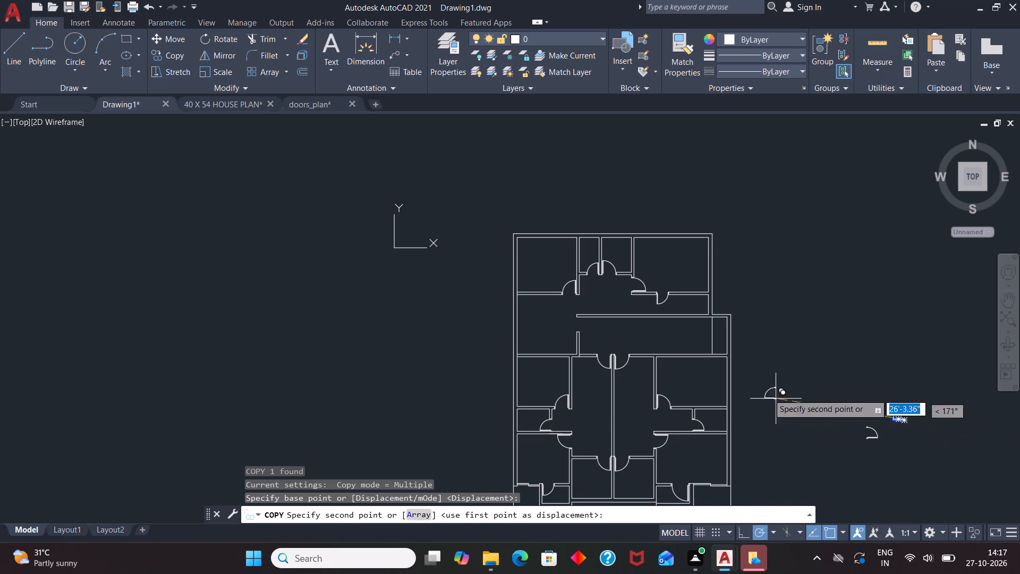
scroll(580, 328, "up", 4)
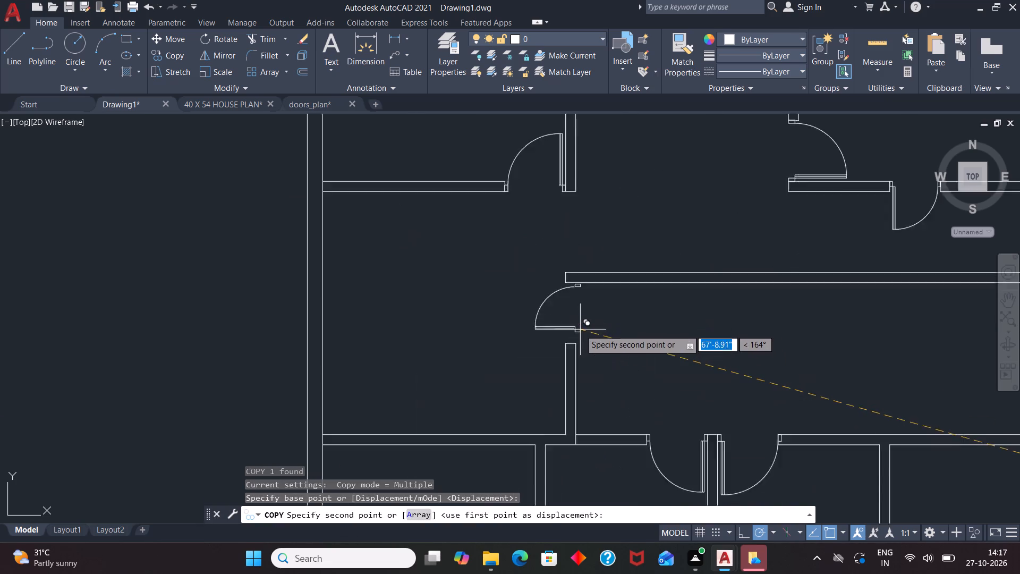
scroll(573, 339, "up", 2)
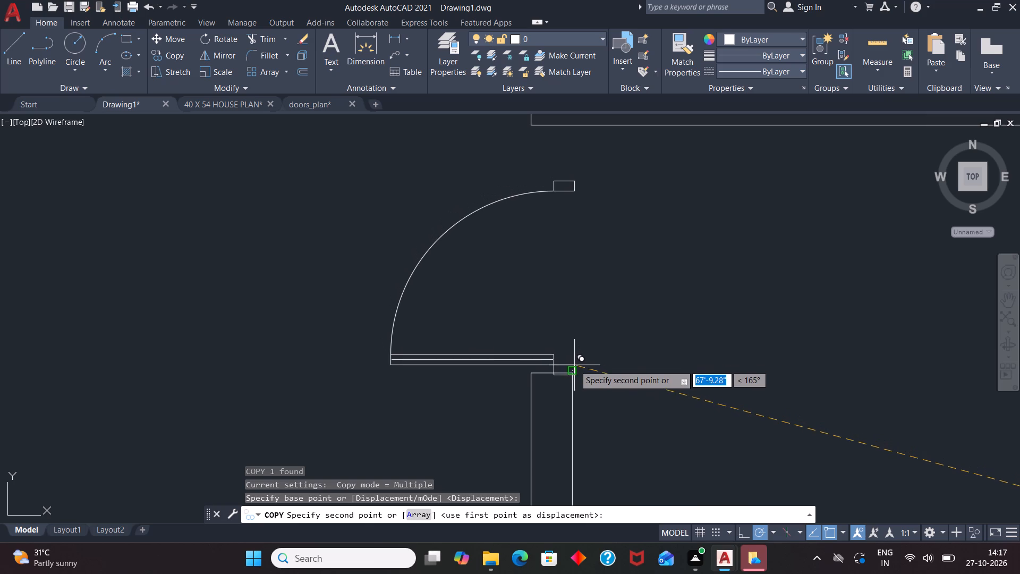
left_click(574, 360)
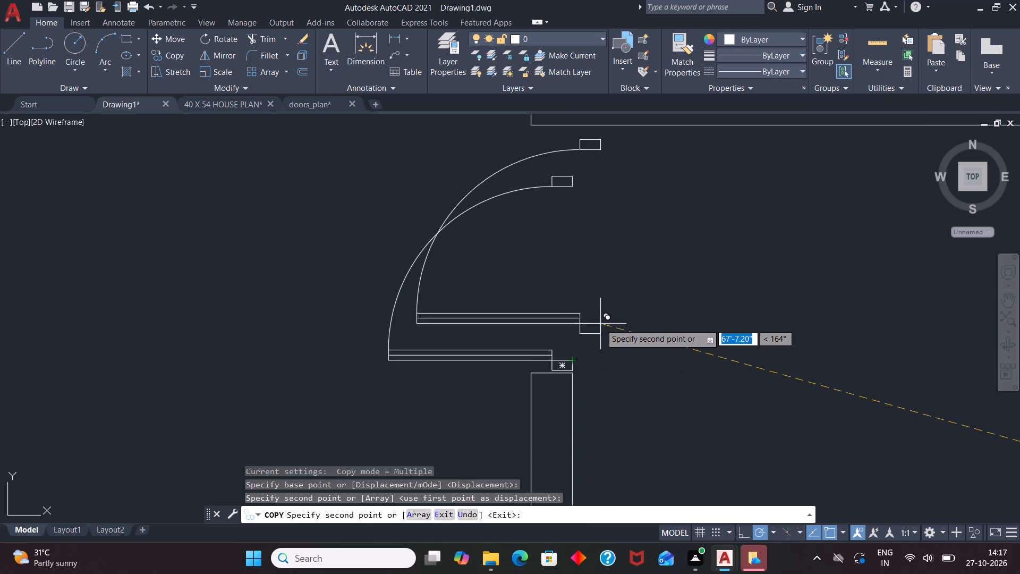
key("Escape")
Move the copied door so its hinge-side frame's lower outer corner meets the wall stub's inner top corner.
left_click(568, 362)
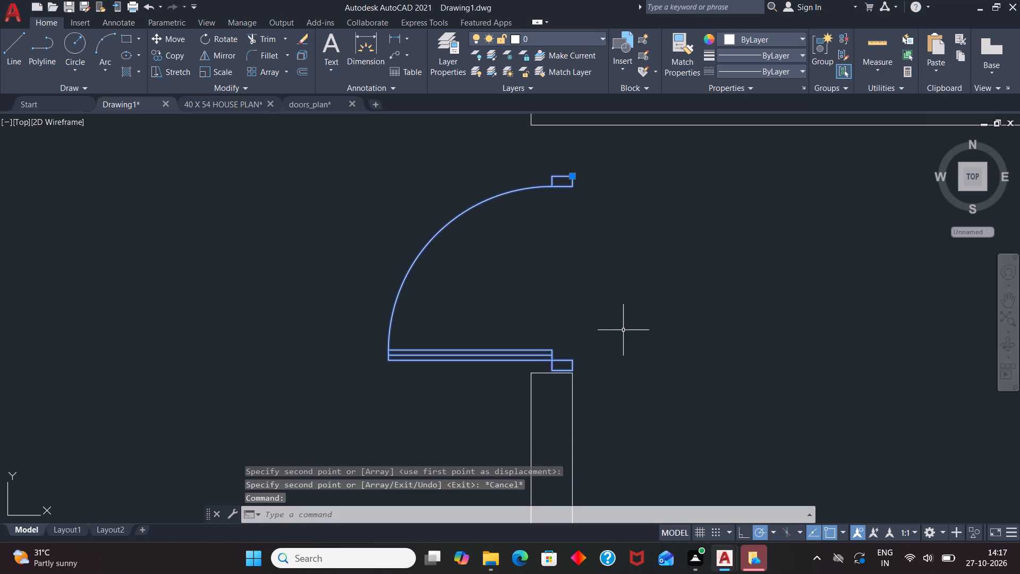
key("m")
key("Return")
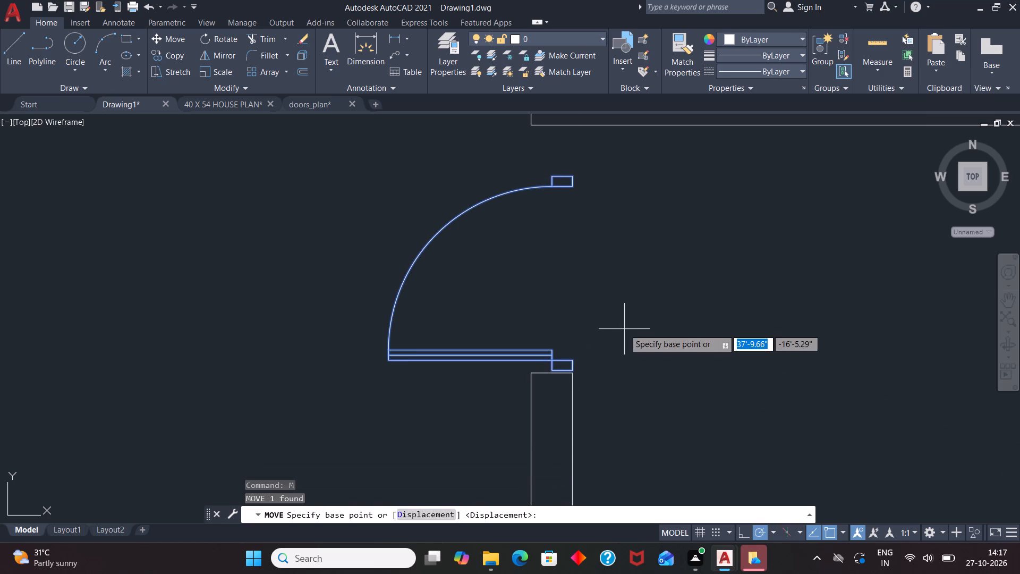
scroll(559, 373, "up", 3)
left_click(613, 367)
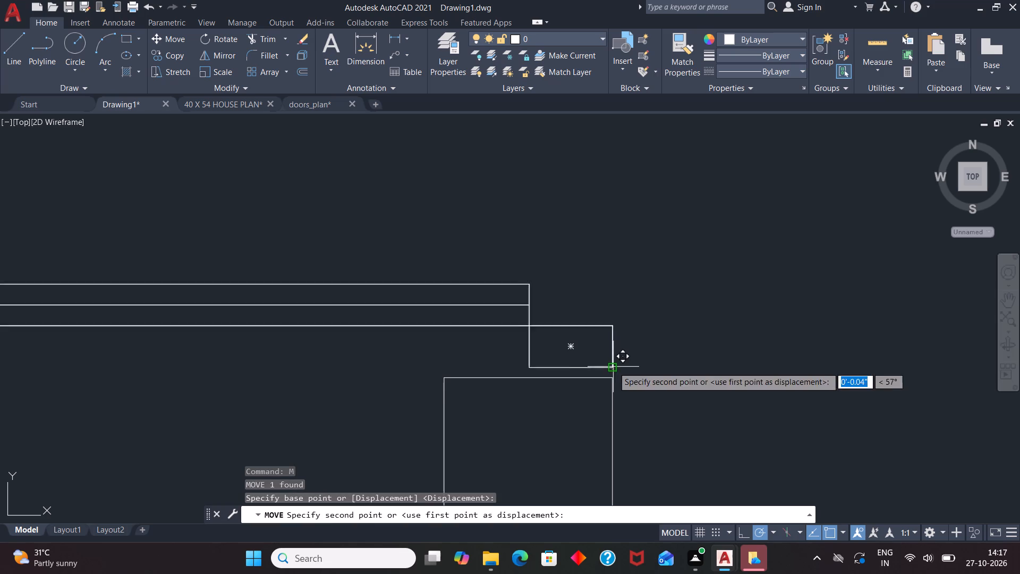
left_click(611, 378)
scroll(626, 413, "down", 1)
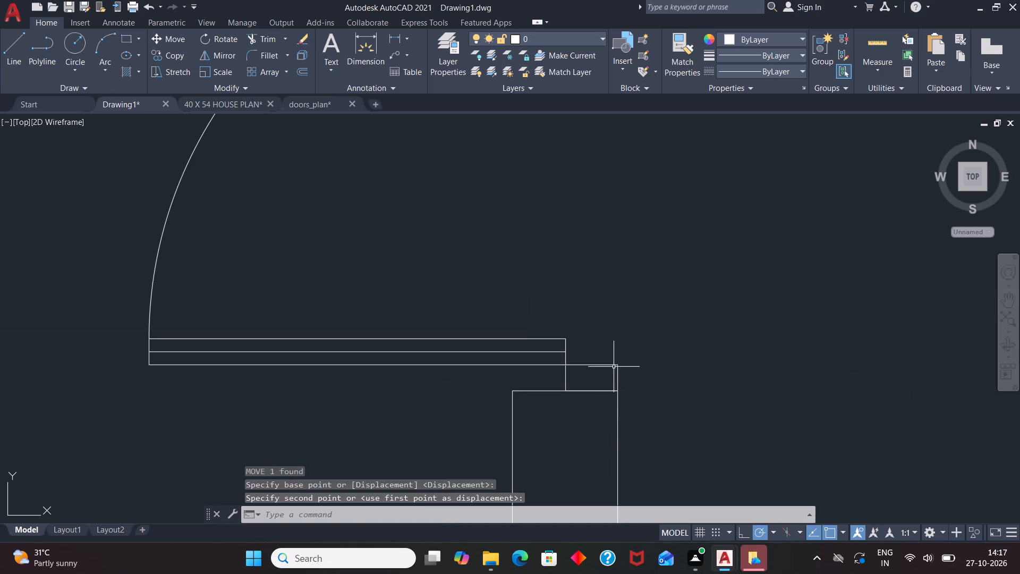
Scale the door up from its corner at the wall stub until its latch-side frame reaches the horizontal wall above.
left_click(613, 365)
scroll(568, 415, "down", 2)
type("SC")
key("Return")
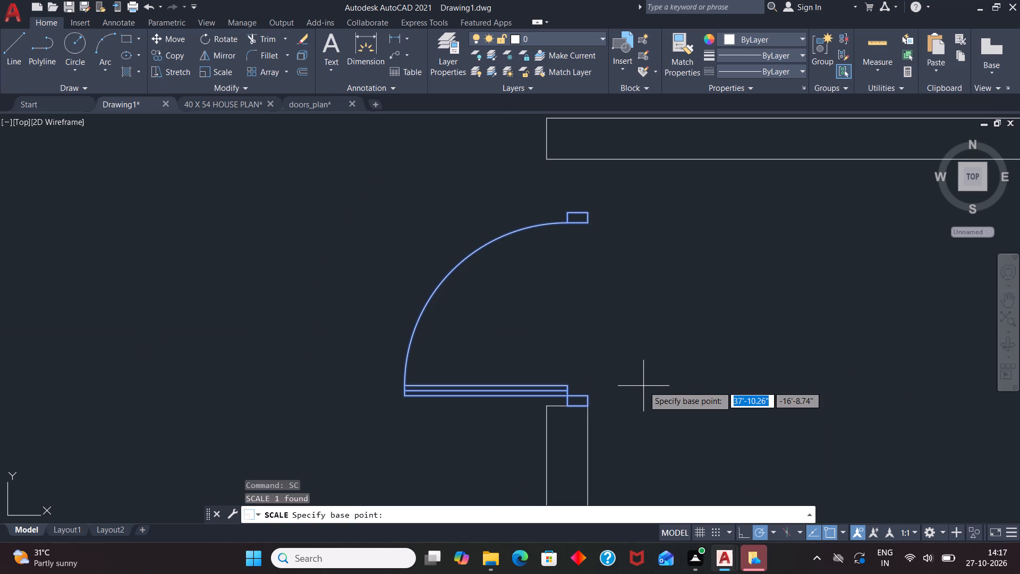
left_click(591, 404)
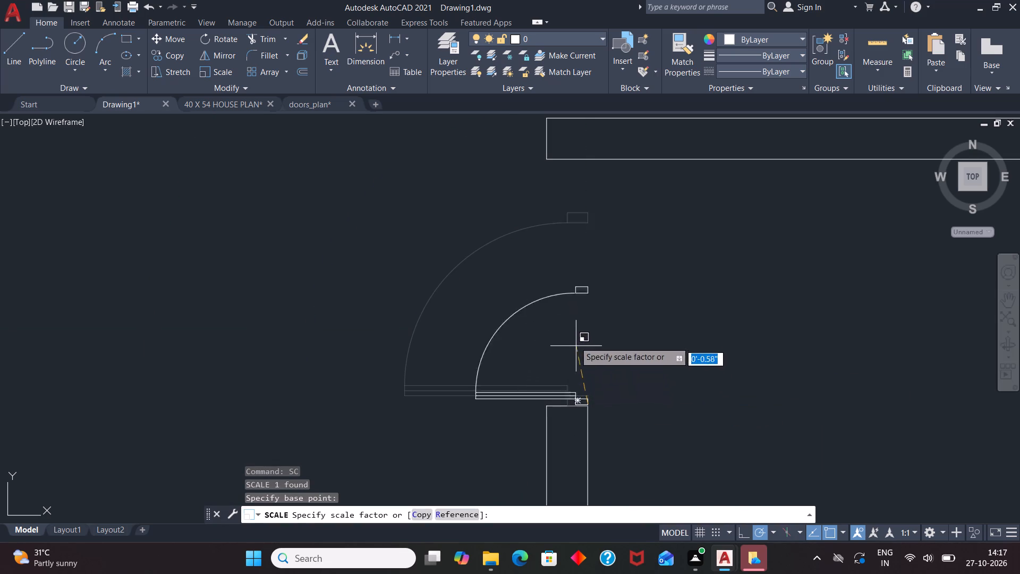
left_click(561, 284)
scroll(473, 294, "down", 5)
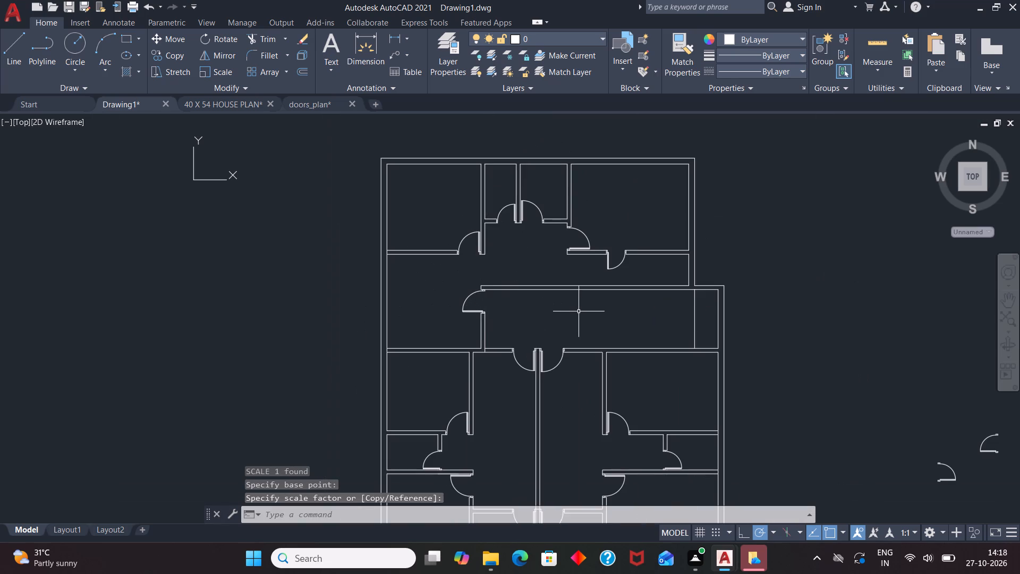
Delete the two spare doors lying outside the plan.
scroll(559, 336, "down", 1)
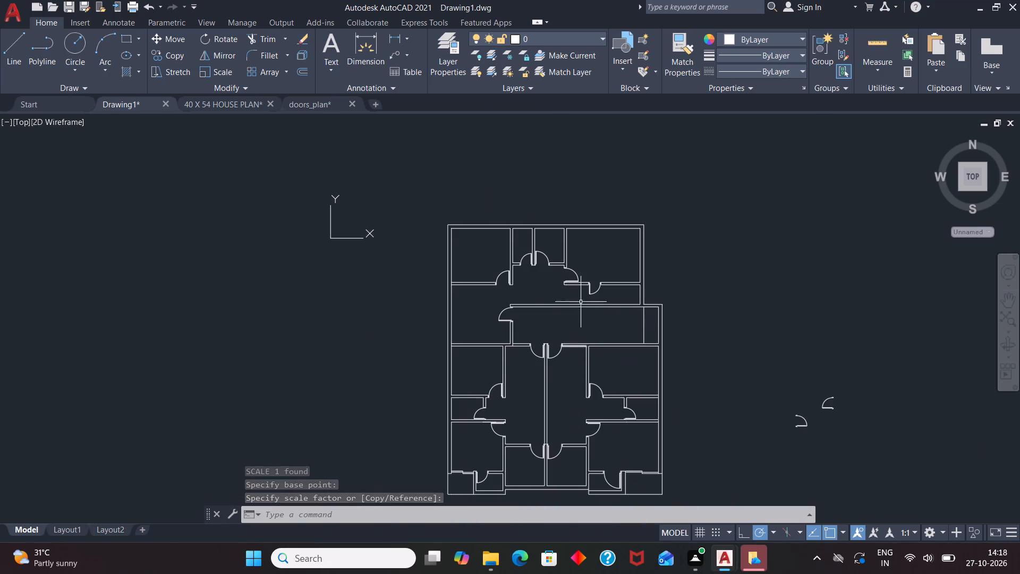
scroll(582, 297, "down", 1)
left_click(721, 373)
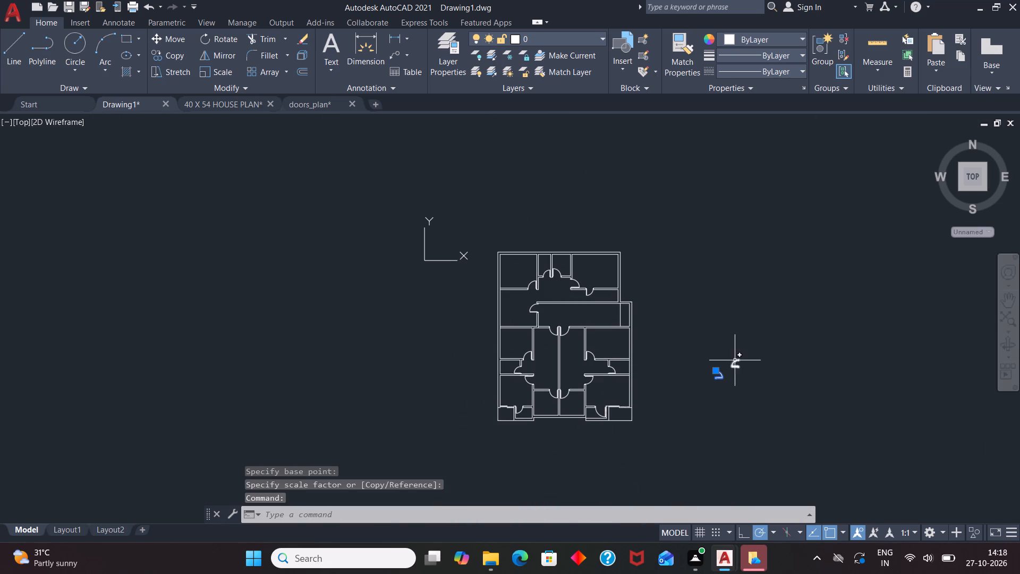
left_click(731, 365)
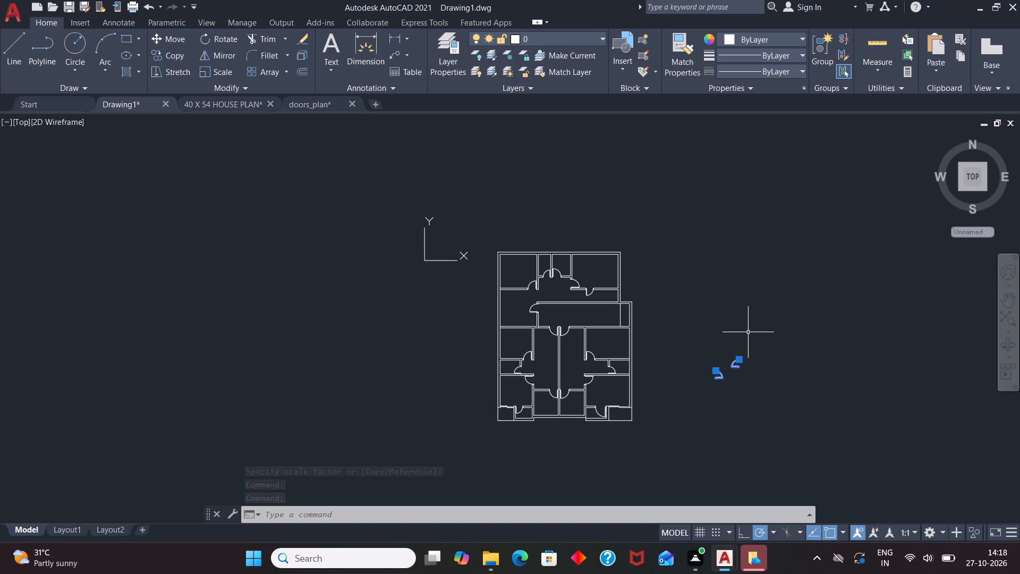
key("Delete")
Draw a rectangle 9" wide and 54" high in the empty space outside the plan, beside its right exterior wall.
type("REC")
key("Return")
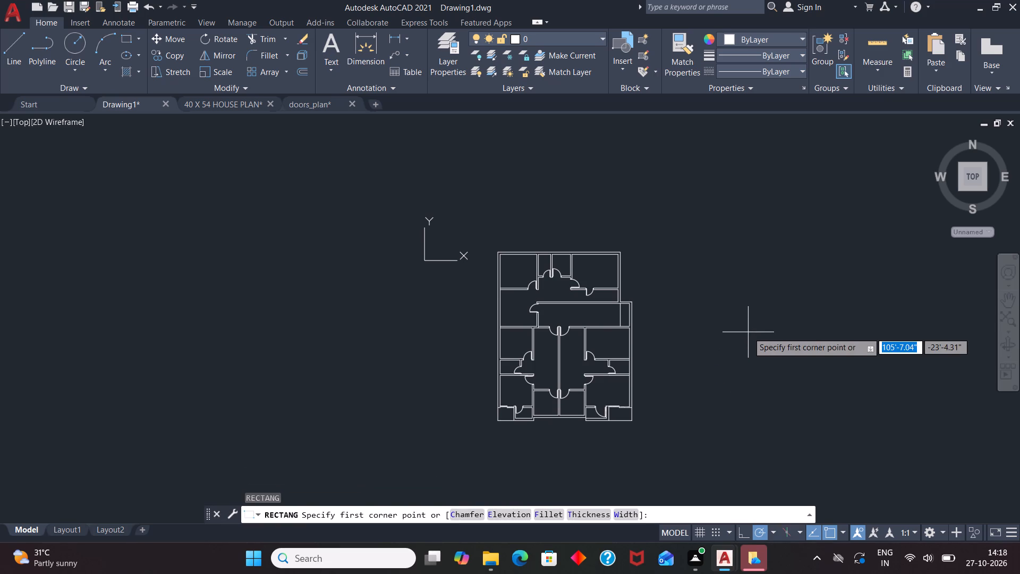
left_click(722, 280)
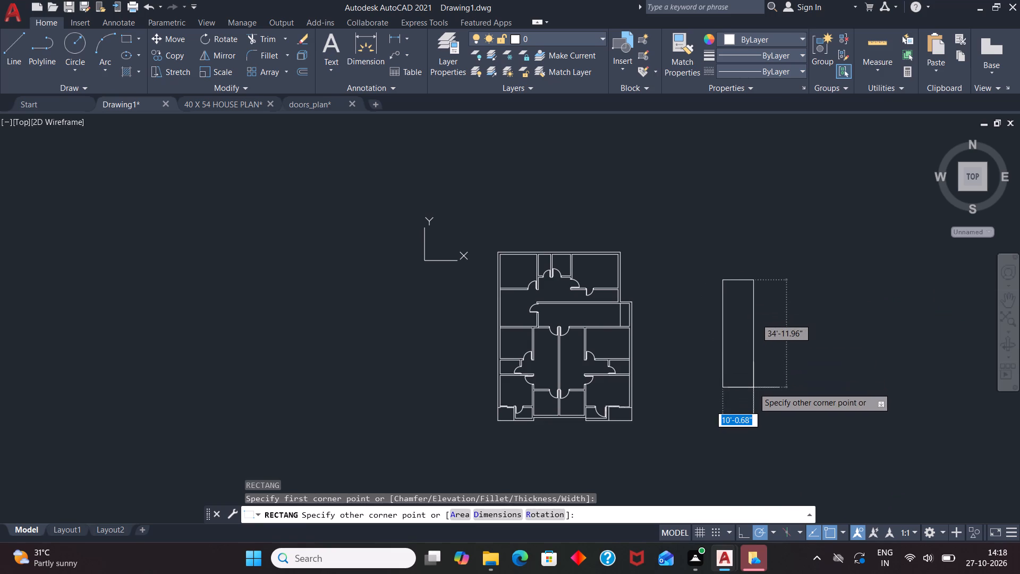
key("9")
key("Tab")
key("5")
key("4")
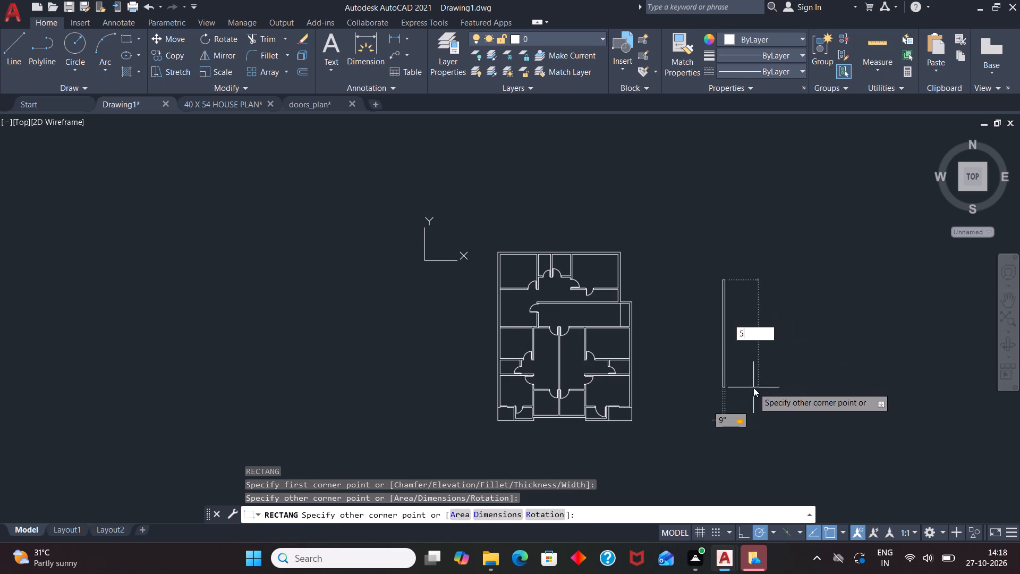
key("Return")
Draw a vertical centre line inside the rectangle from the midpoint of its top edge to its bottom edge.
key("l")
key("Return")
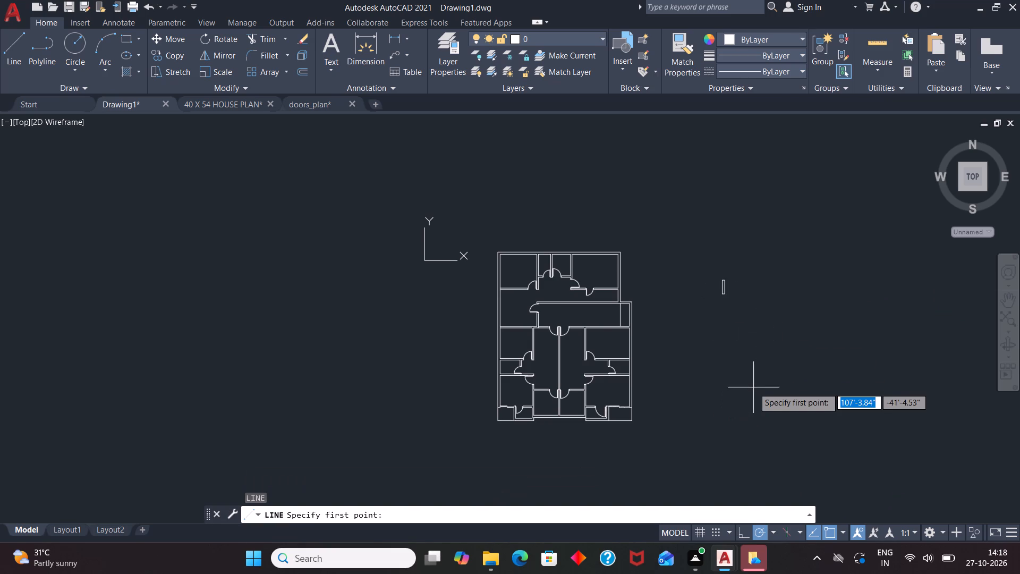
scroll(721, 289, "up", 3)
left_click(729, 243)
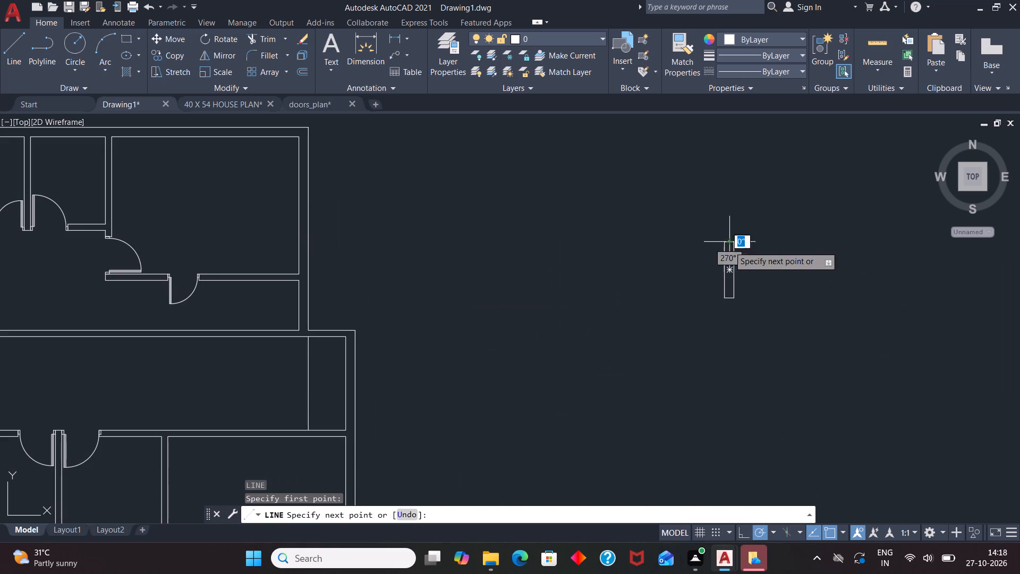
left_click(728, 294)
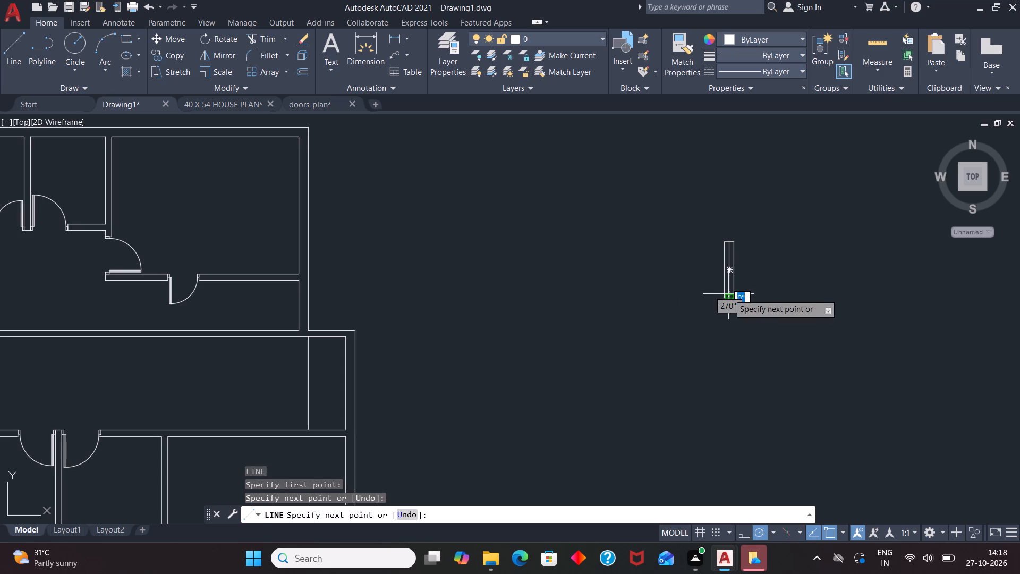
key("space")
Group the rectangle and its centre line into one window symbol.
left_click_drag(845, 258, 635, 284)
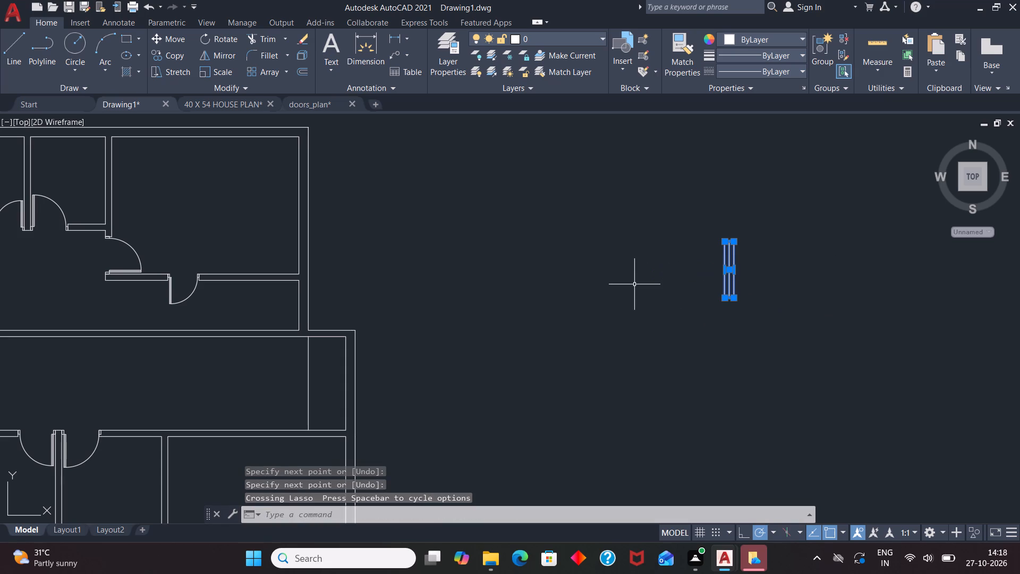
key("g")
key("Return")
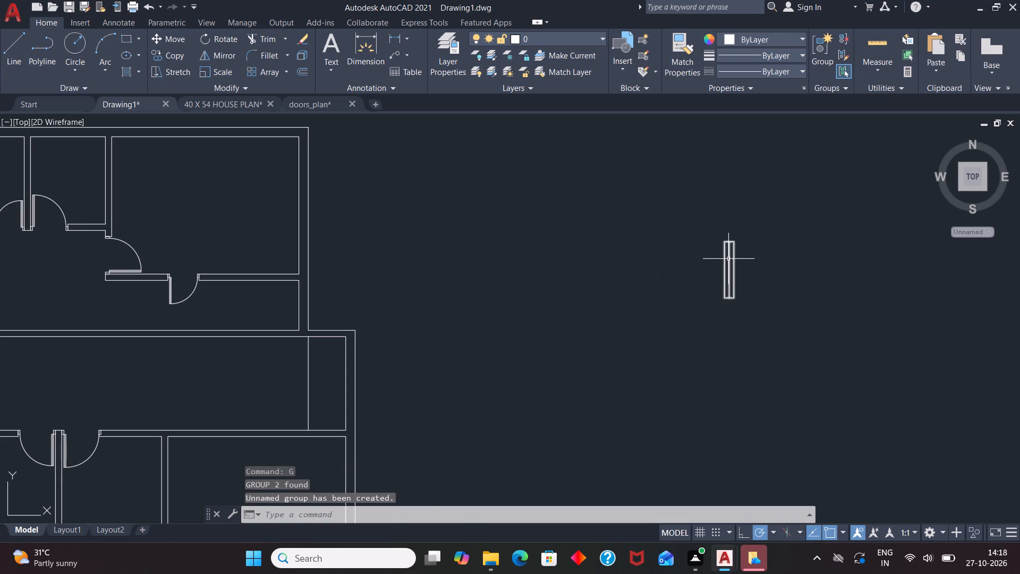
Copy the window by its top midpoint into the right exterior wall at the wide central room and the two bedrooms below it.
left_click(729, 255)
type("CO")
key("Return")
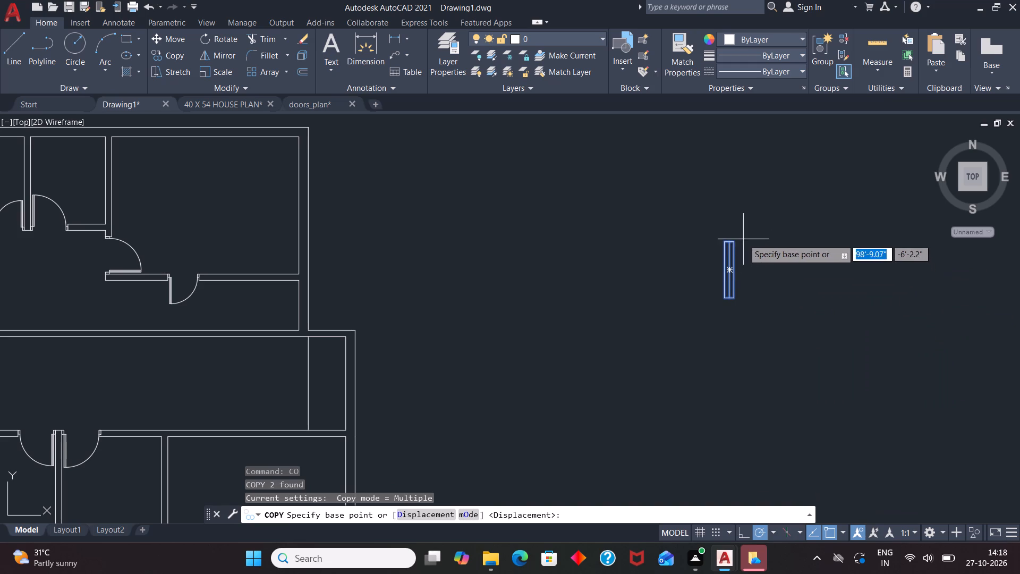
left_click(729, 243)
scroll(729, 251, "down", 1)
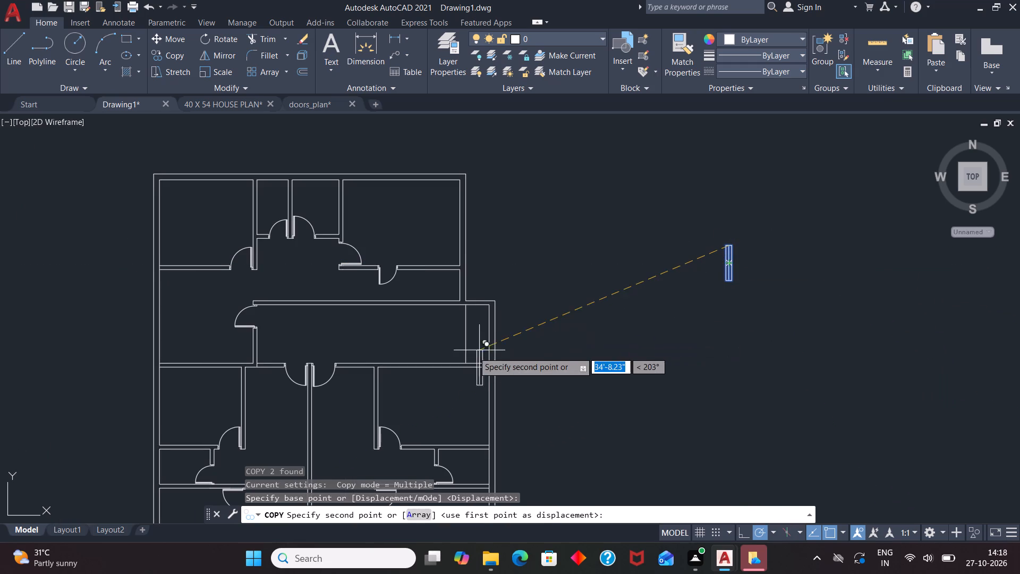
scroll(481, 341, "up", 3)
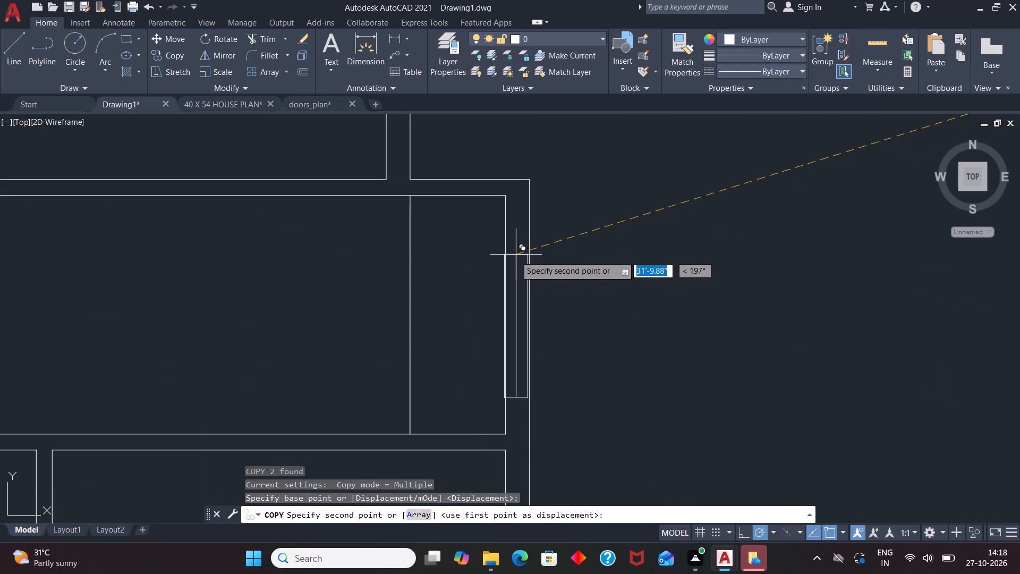
left_click(517, 257)
scroll(547, 225, "down", 3)
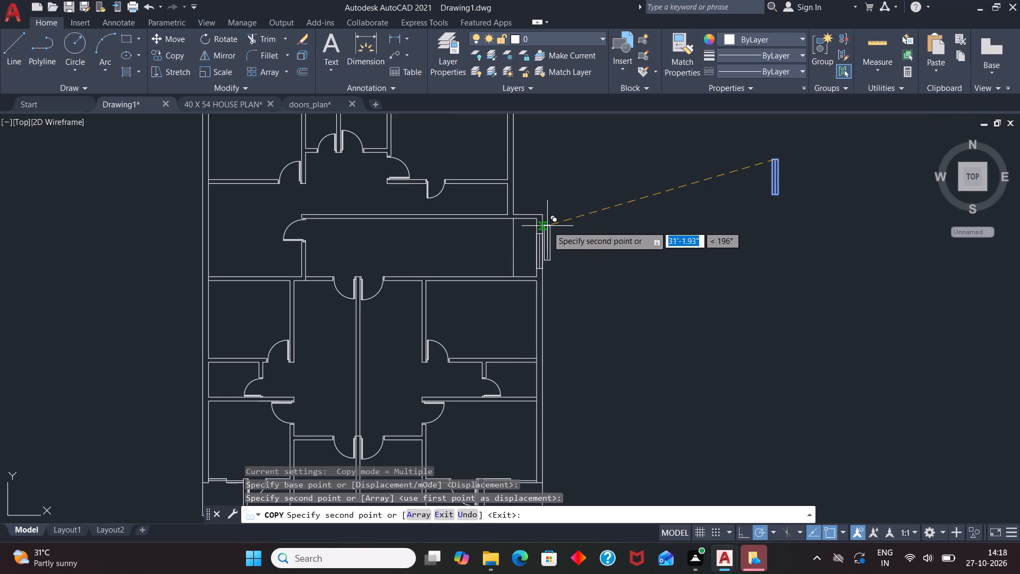
scroll(535, 317, "up", 4)
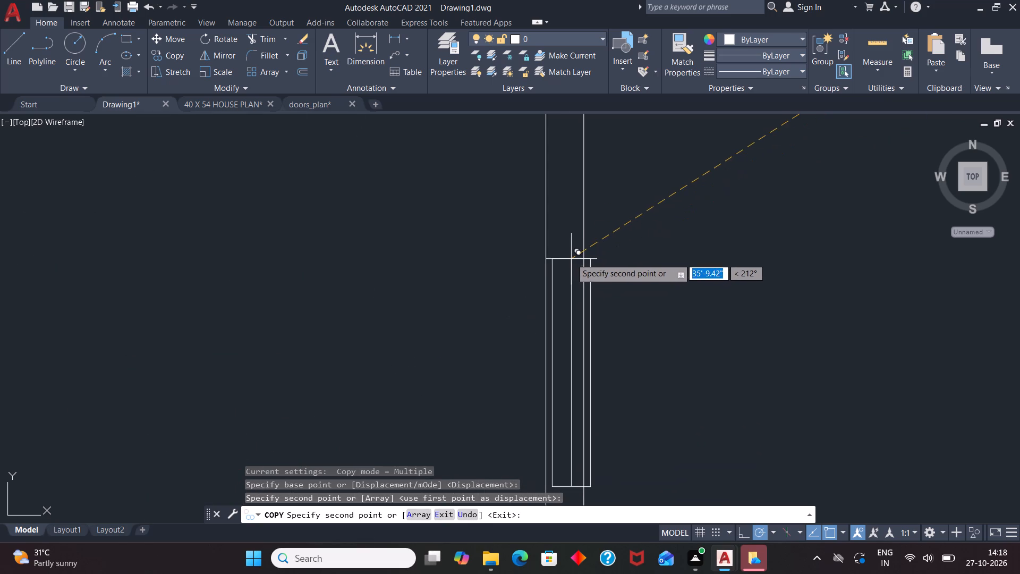
left_click(565, 254)
scroll(592, 228, "down", 2)
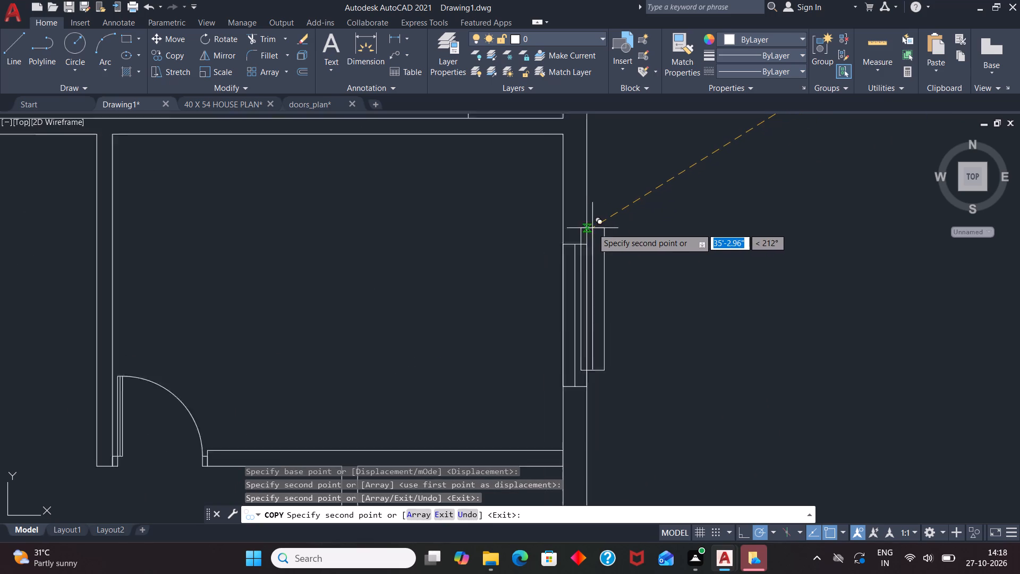
scroll(592, 228, "down", 3)
scroll(583, 300, "up", 5)
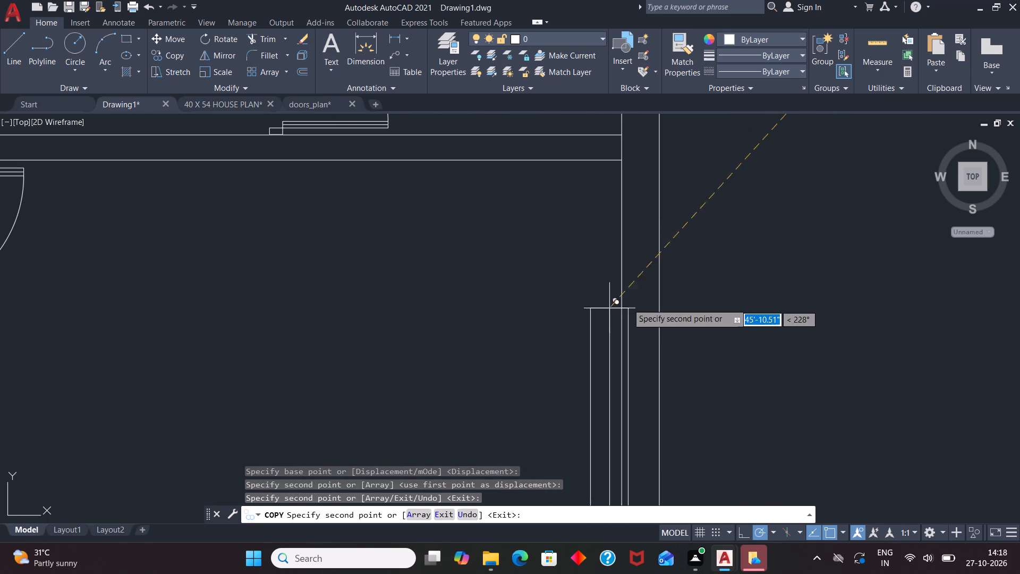
left_click(640, 298)
Place window copies in the left exterior wall at the lower-left room and at the middle-left room.
scroll(730, 306, "down", 2)
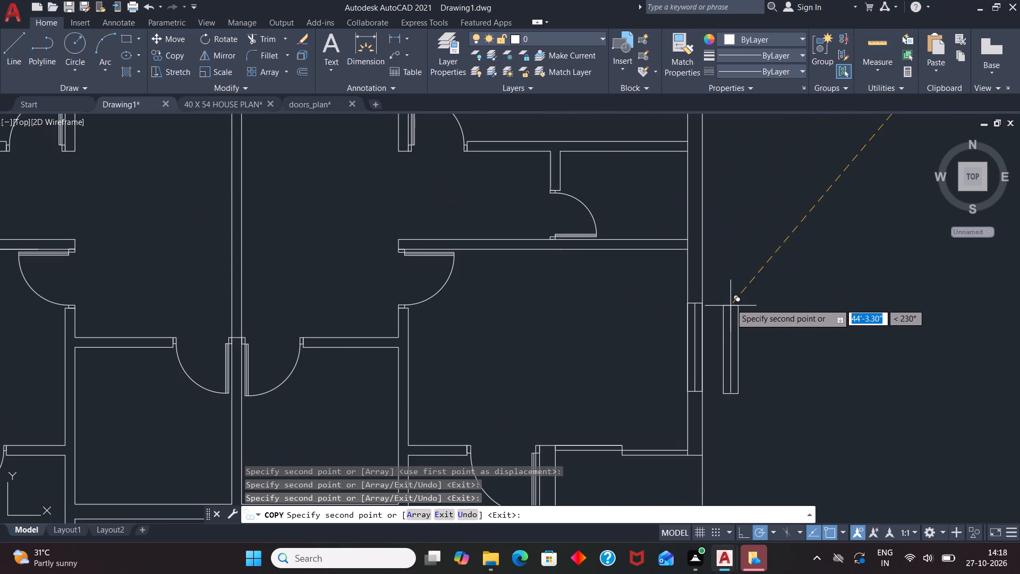
scroll(729, 303, "down", 2)
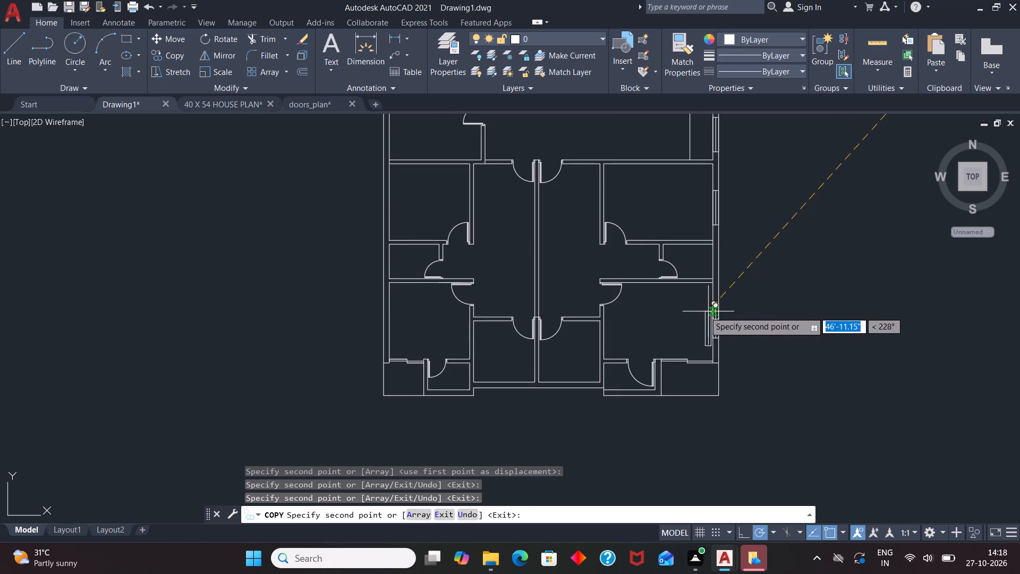
scroll(390, 301, "up", 4)
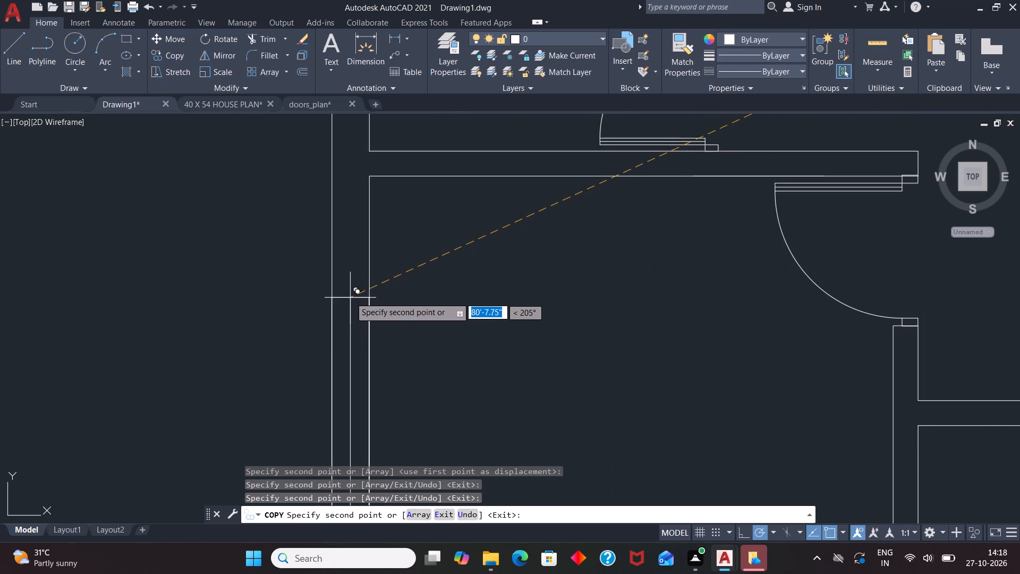
left_click(350, 297)
scroll(446, 319, "down", 2)
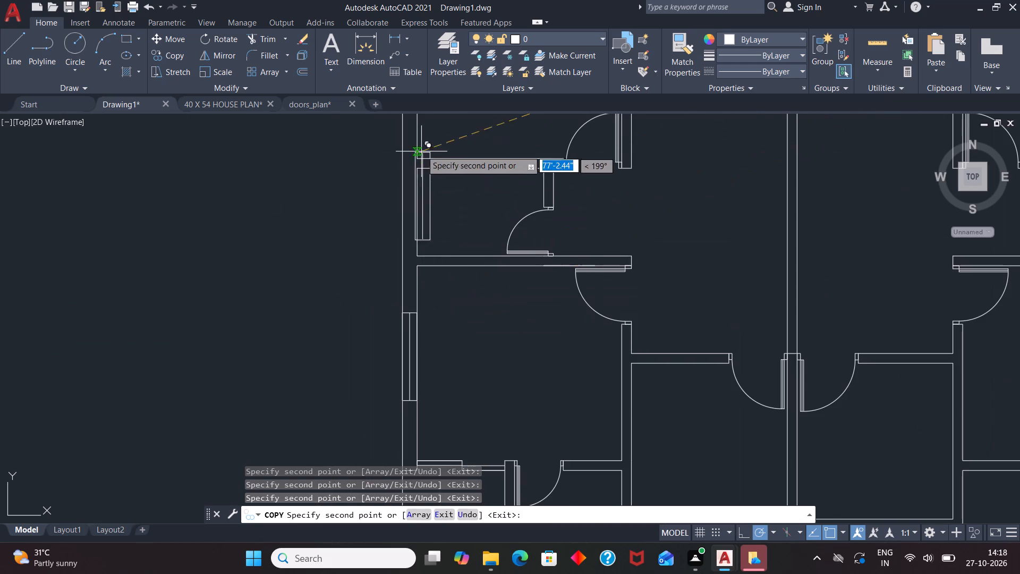
scroll(458, 327, "down", 2)
scroll(445, 194, "up", 4)
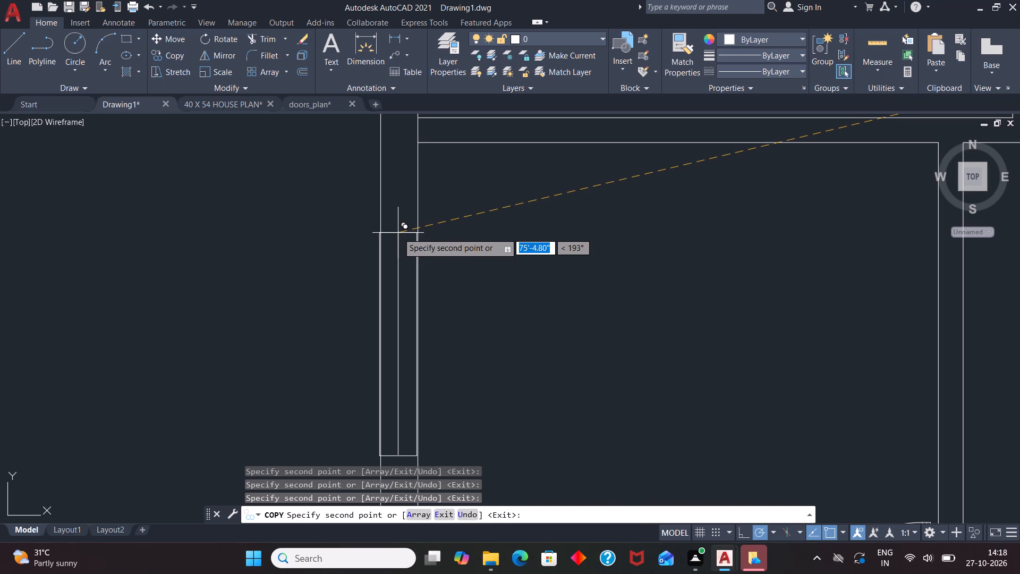
left_click(399, 233)
Place window copies in the left exterior wall at the open area above the middle-left room and at the upper-left room.
scroll(454, 258, "down", 3)
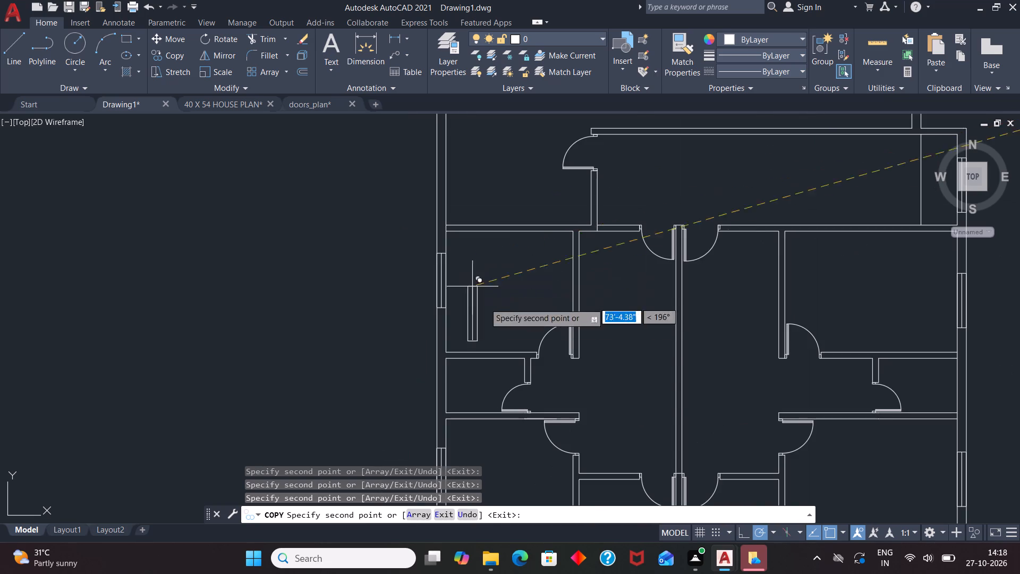
scroll(503, 335, "down", 1)
scroll(500, 266, "down", 1)
scroll(474, 223, "up", 4)
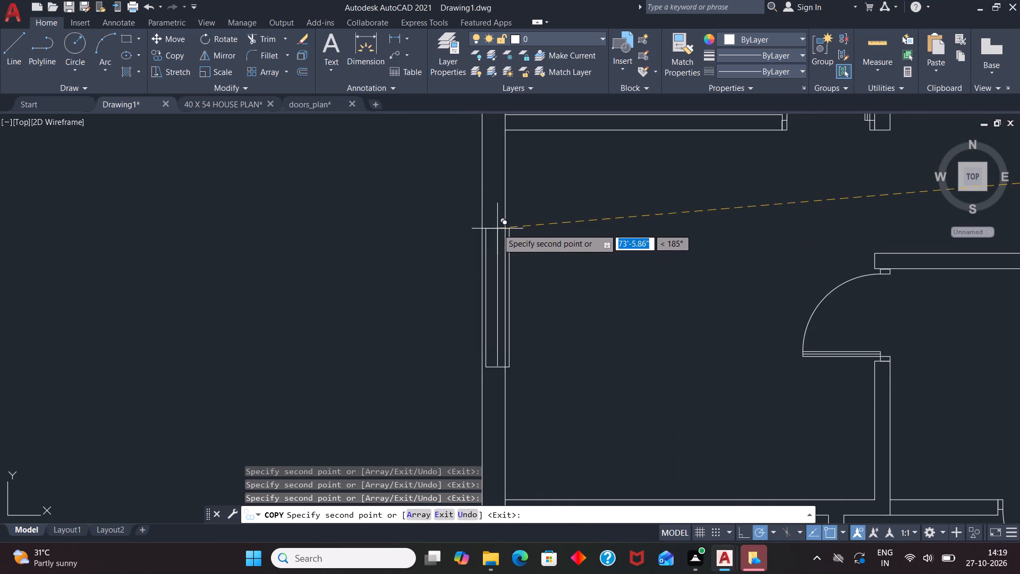
scroll(496, 228, "up", 3)
left_click(480, 244)
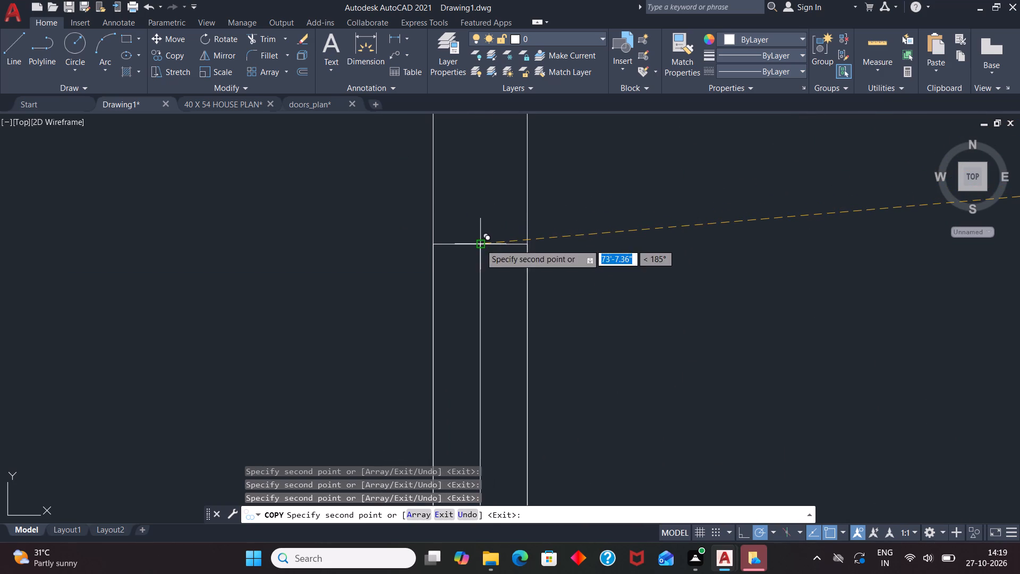
scroll(507, 303, "down", 5)
scroll(511, 139, "up", 3)
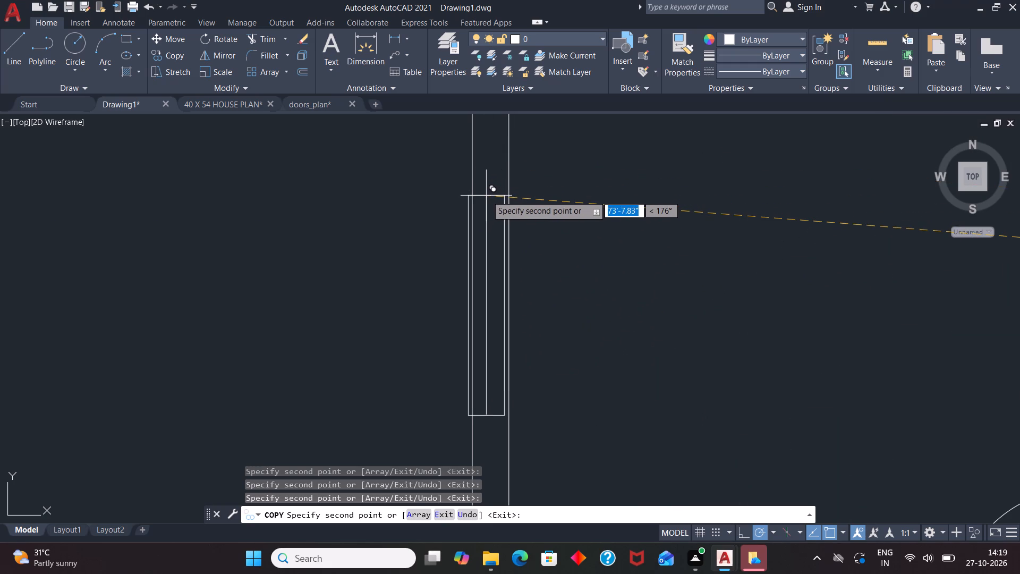
left_click(490, 196)
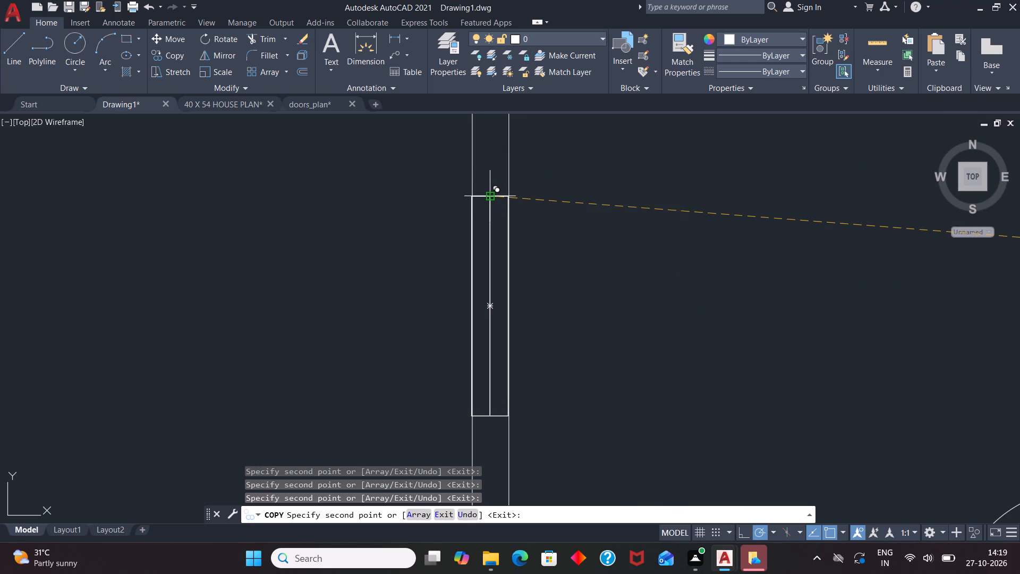
key("Escape")
Rotate the spare window outside the plan by 270° about its upper-left corner so it lies horizontally.
scroll(395, 193, "down", 3)
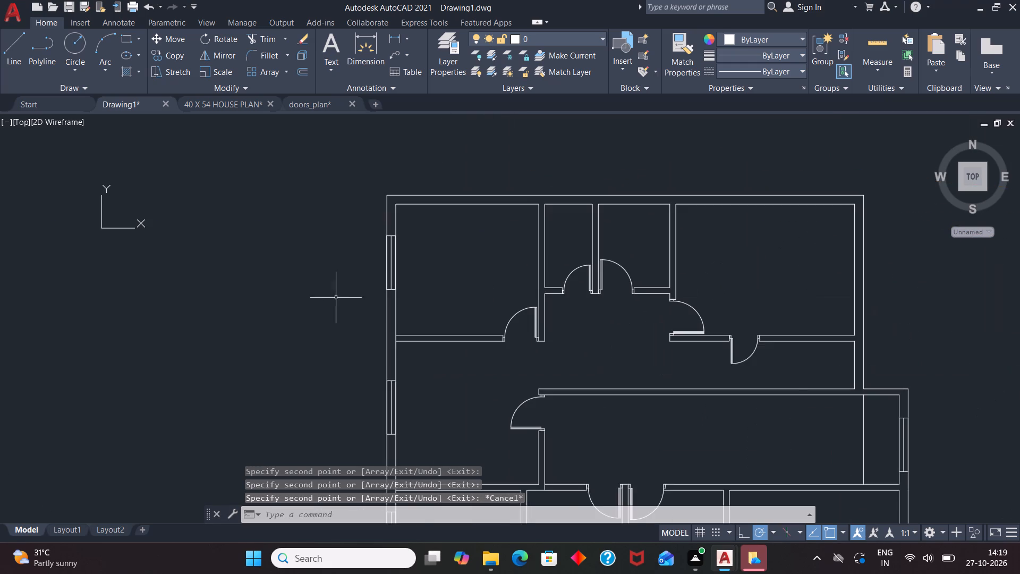
scroll(351, 287, "down", 2)
left_click(707, 303)
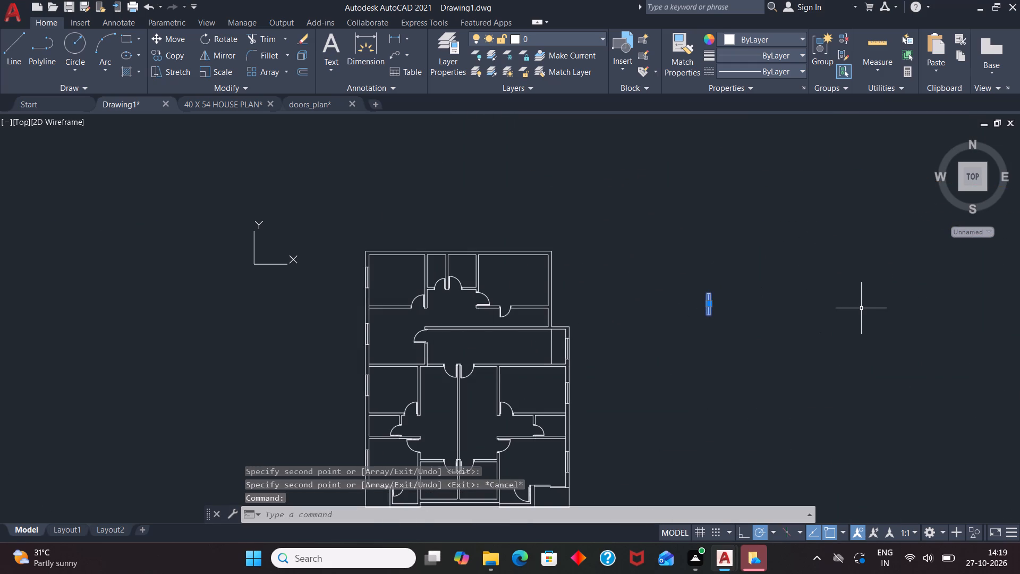
type("RO")
key("Return")
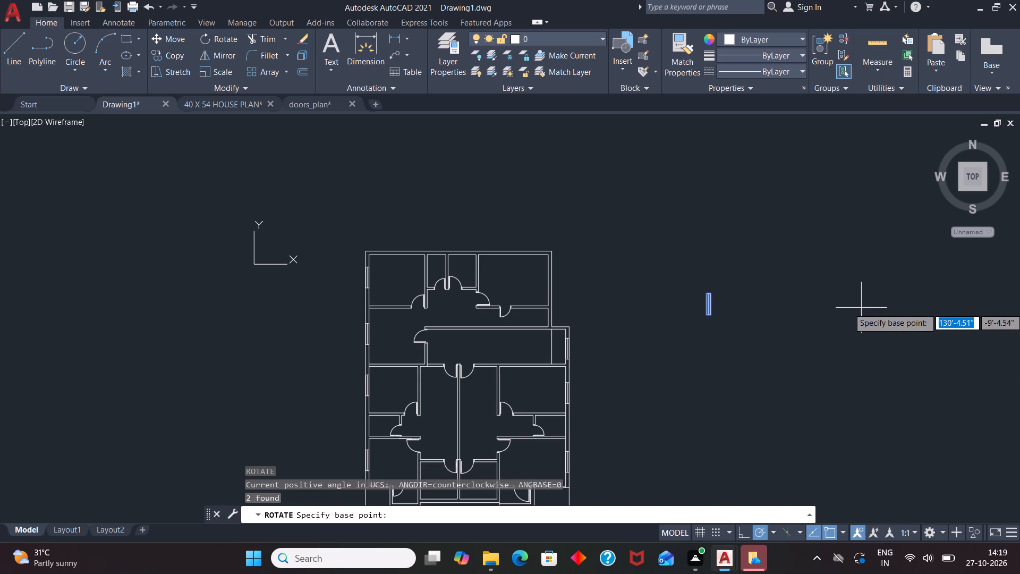
left_click(705, 289)
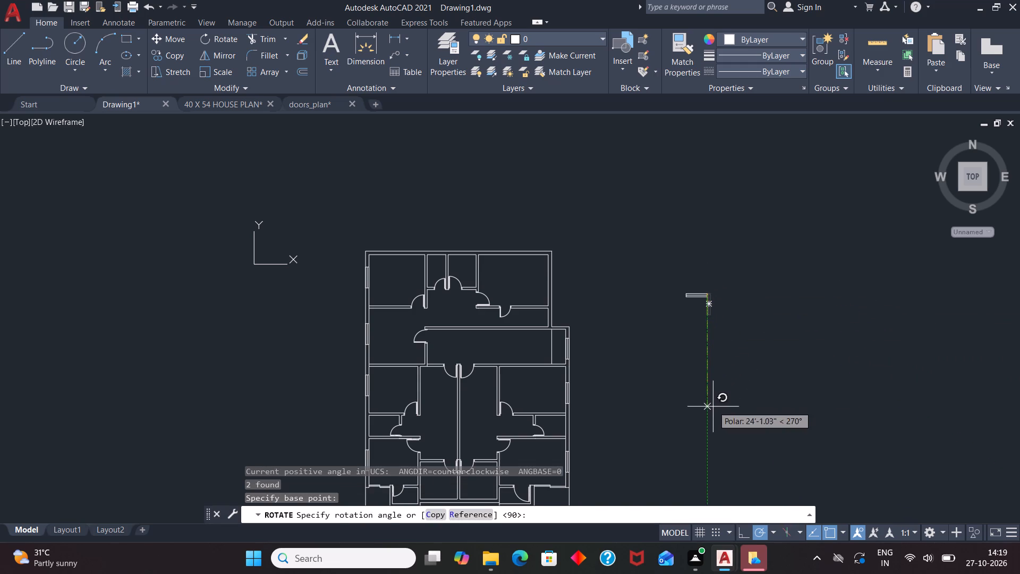
left_click(713, 407)
Copy the horizontal window by its lower-right corner into the top exterior wall at the upper-left, right-hand small and upper-right rooms.
left_click(697, 294)
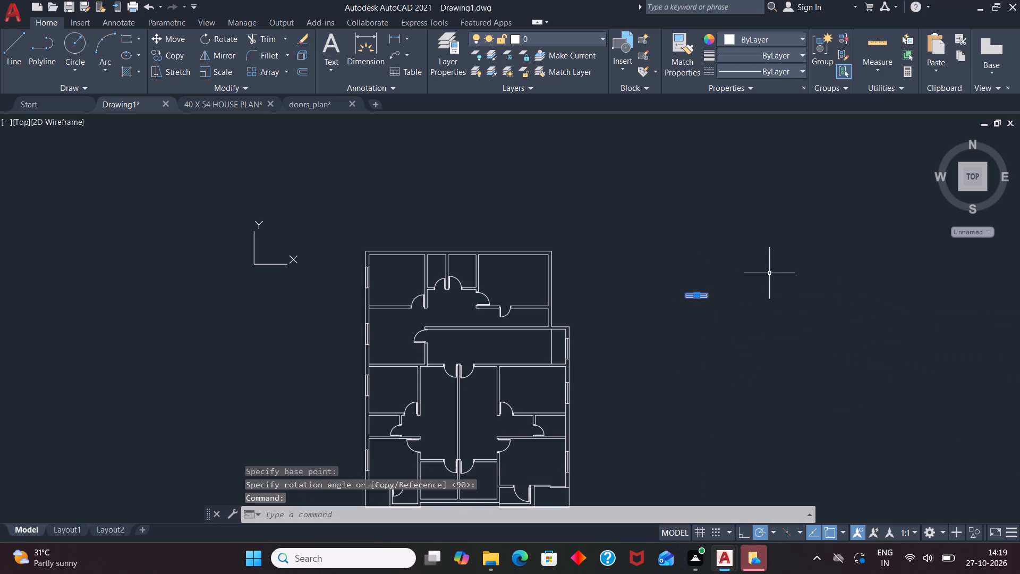
type("CO")
key("Return")
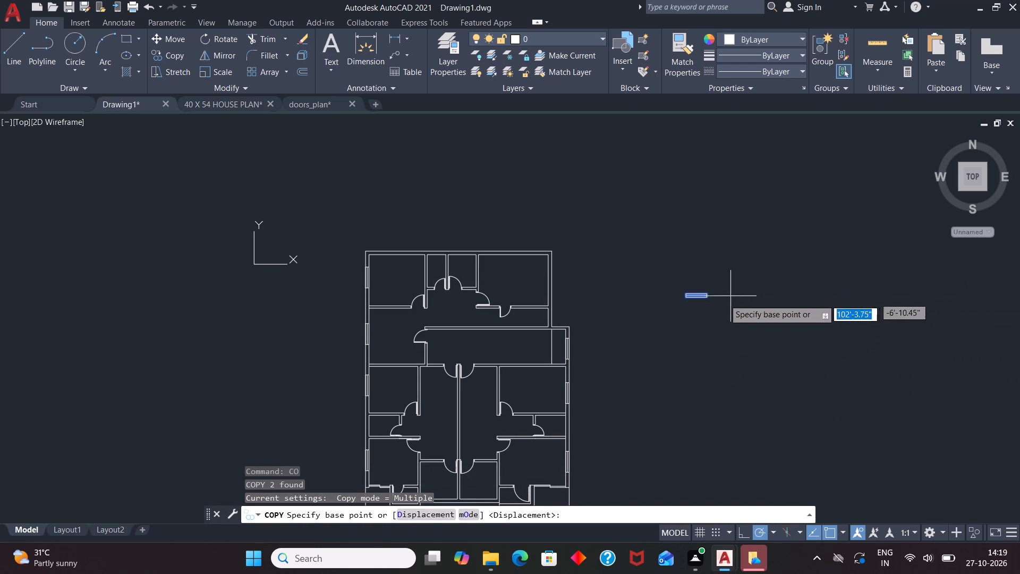
left_click(705, 300)
scroll(406, 261, "up", 4)
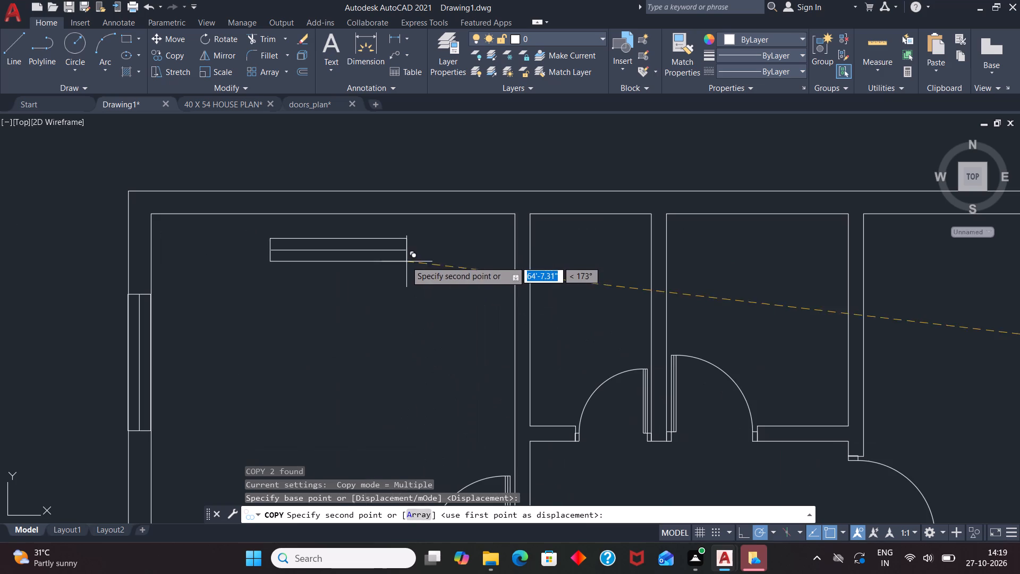
left_click(395, 215)
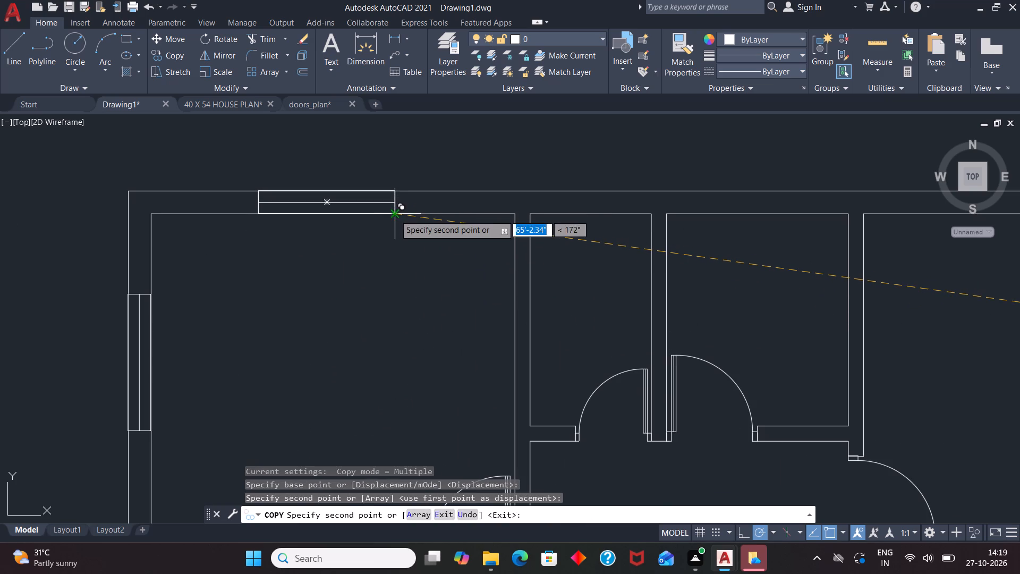
scroll(418, 215, "down", 1)
scroll(662, 217, "up", 2)
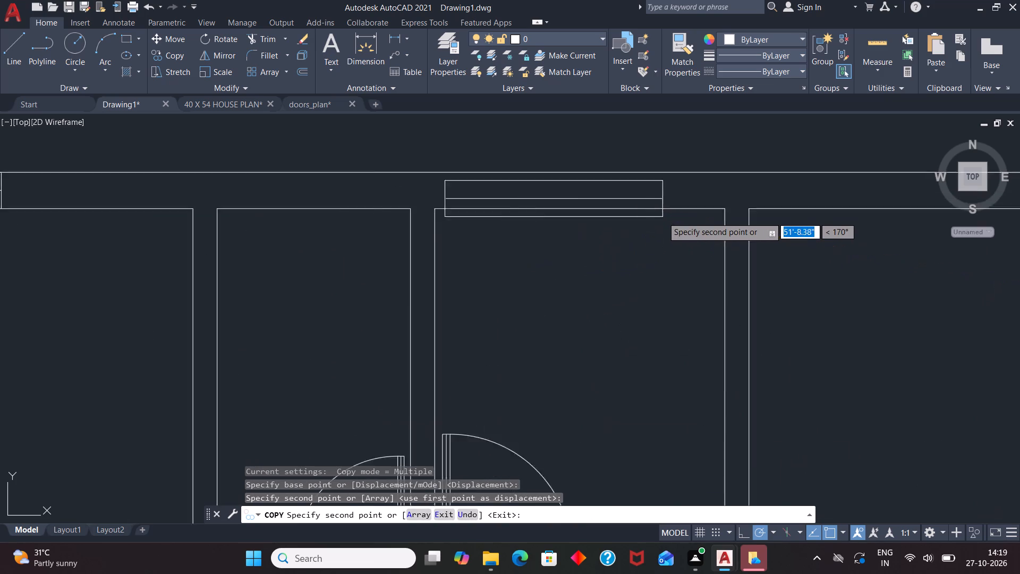
scroll(662, 217, "up", 1)
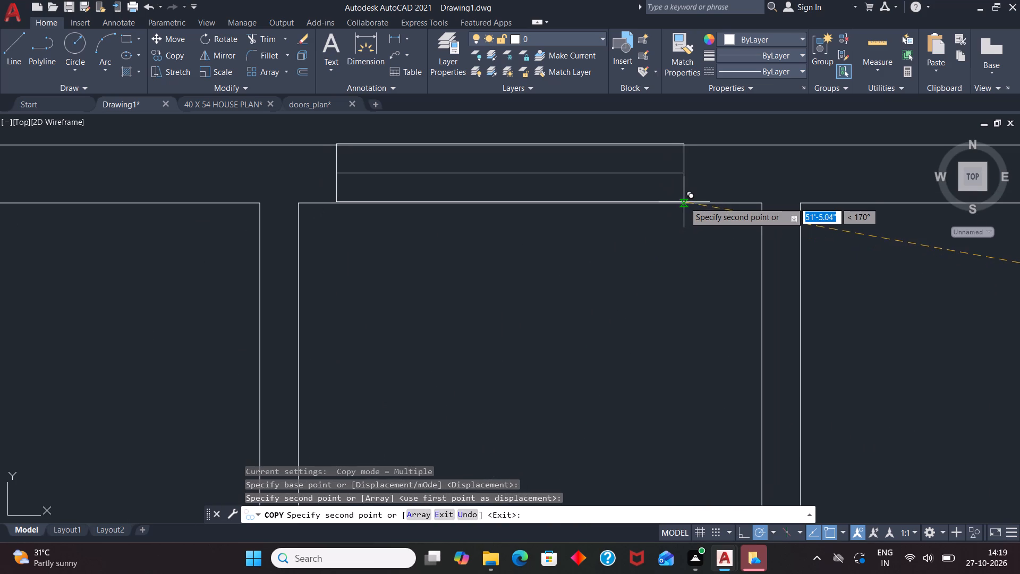
left_click(690, 203)
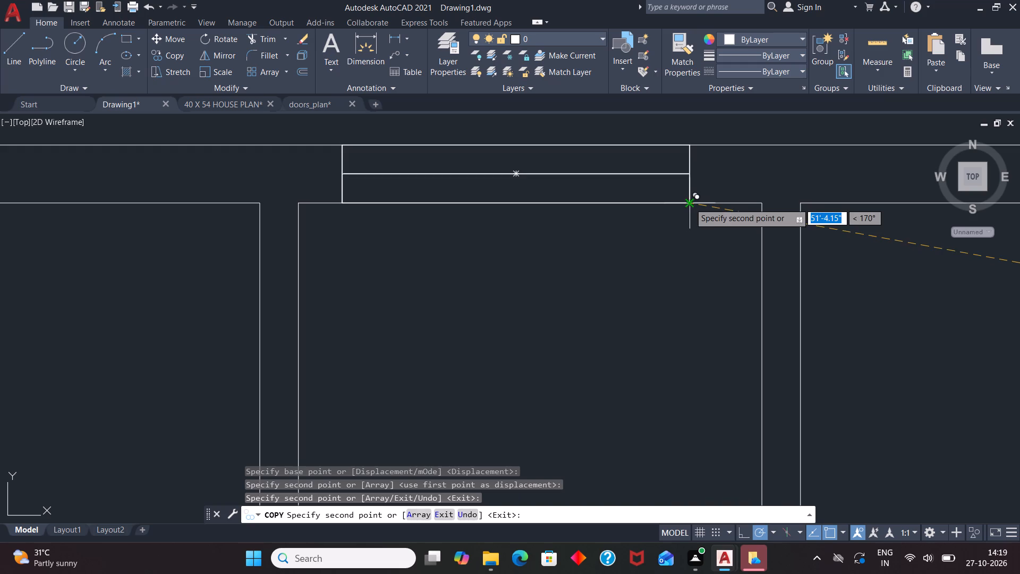
scroll(594, 225, "down", 5)
scroll(686, 227, "up", 2)
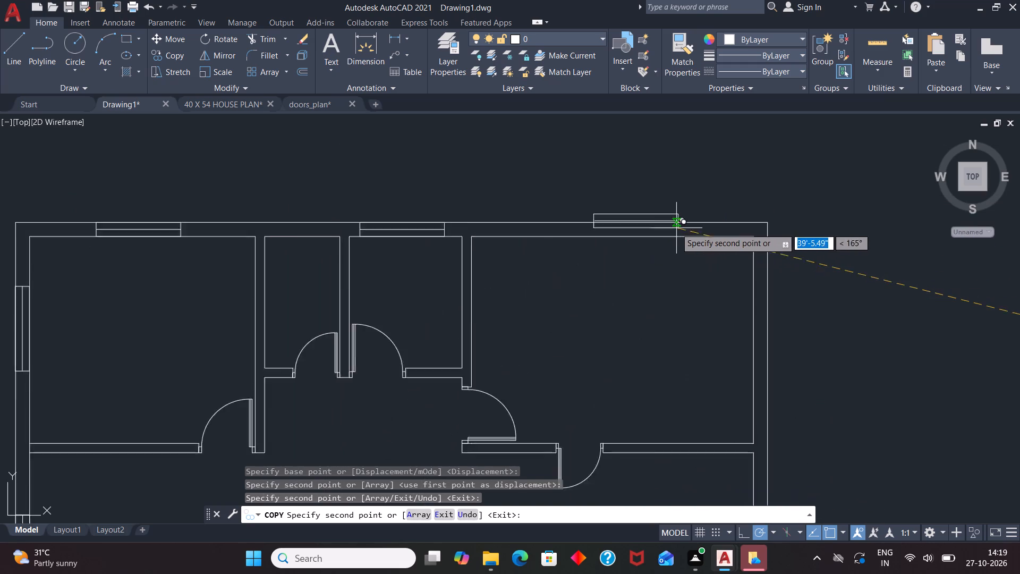
scroll(676, 228, "up", 4)
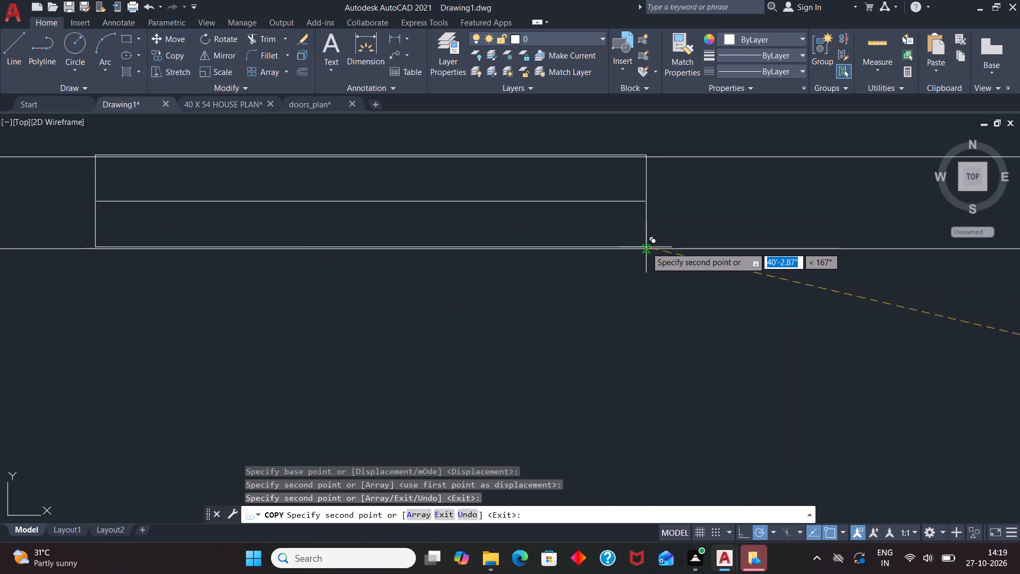
left_click(647, 249)
Place window copies in the bottom exterior wall at the two adjoining central rooms and end the copying.
scroll(660, 232, "down", 4)
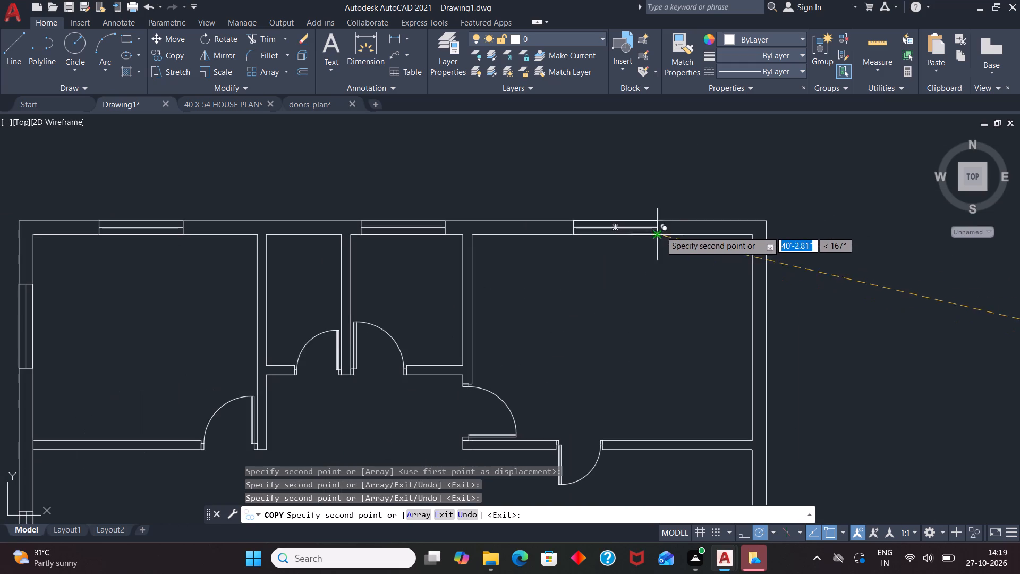
scroll(663, 228, "down", 5)
scroll(649, 332, "up", 2)
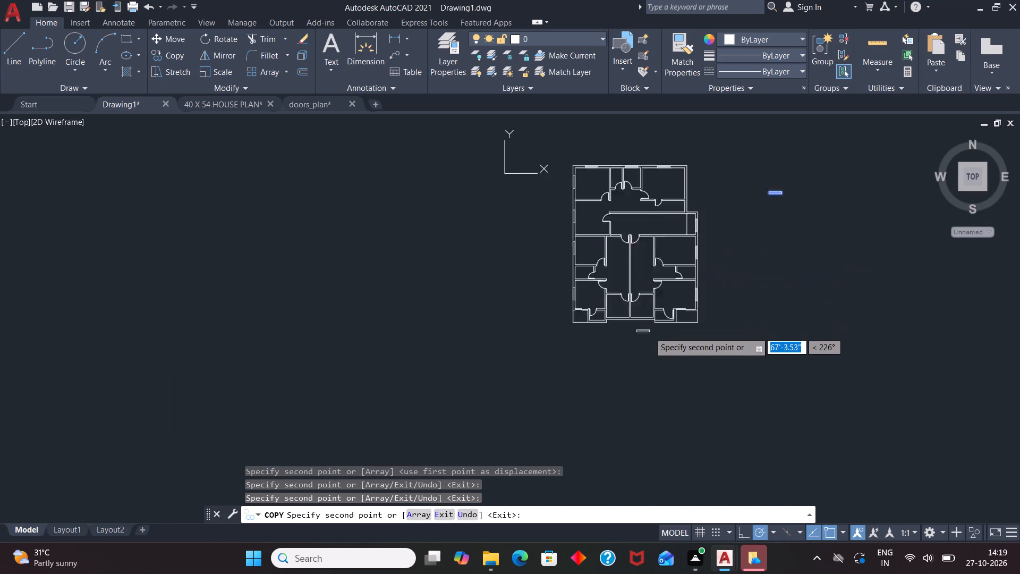
scroll(649, 332, "up", 2)
scroll(637, 277, "up", 3)
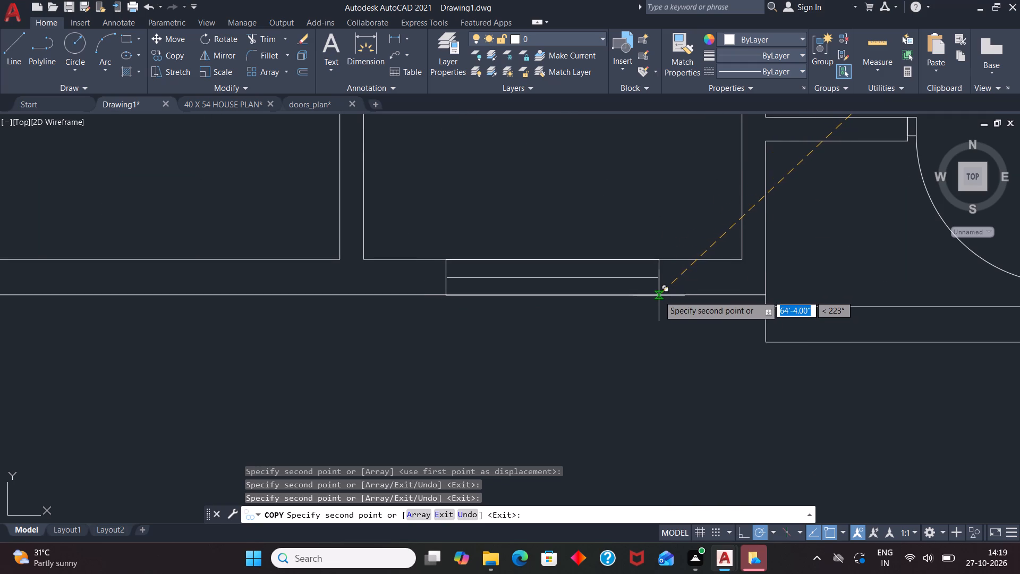
left_click(659, 296)
scroll(727, 290, "down", 2)
scroll(524, 291, "up", 3)
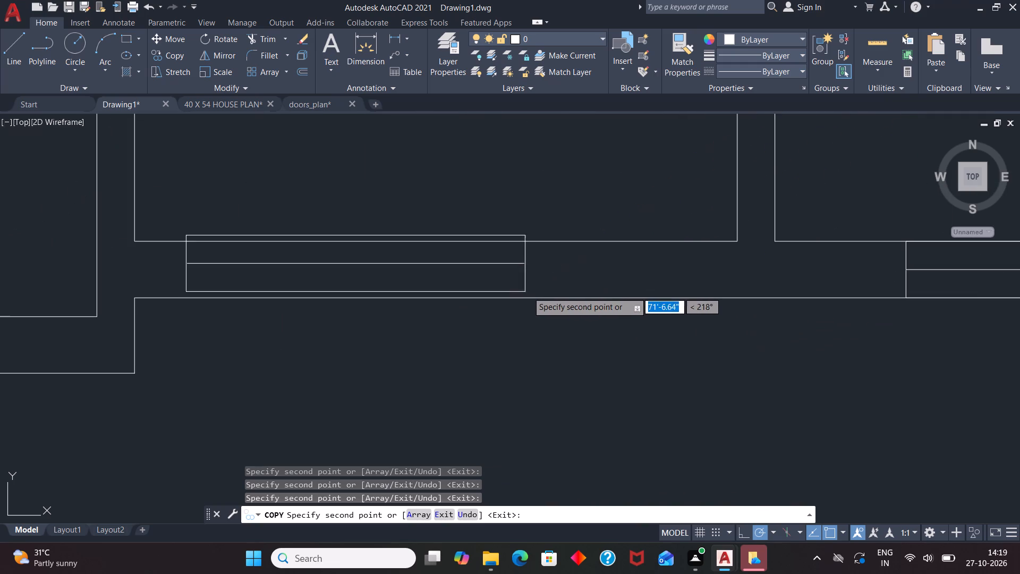
left_click(557, 297)
scroll(627, 307, "down", 4)
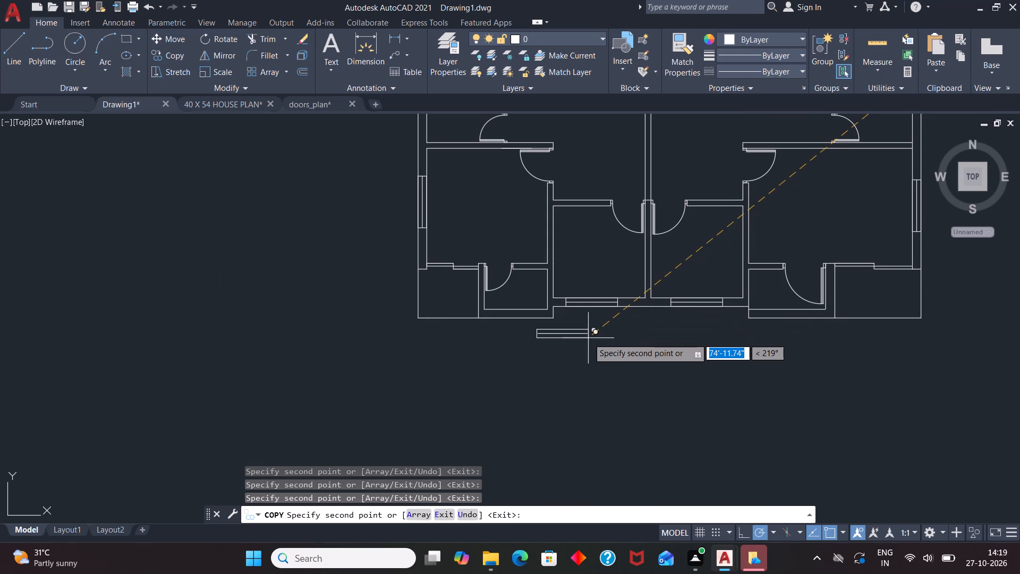
key("space")
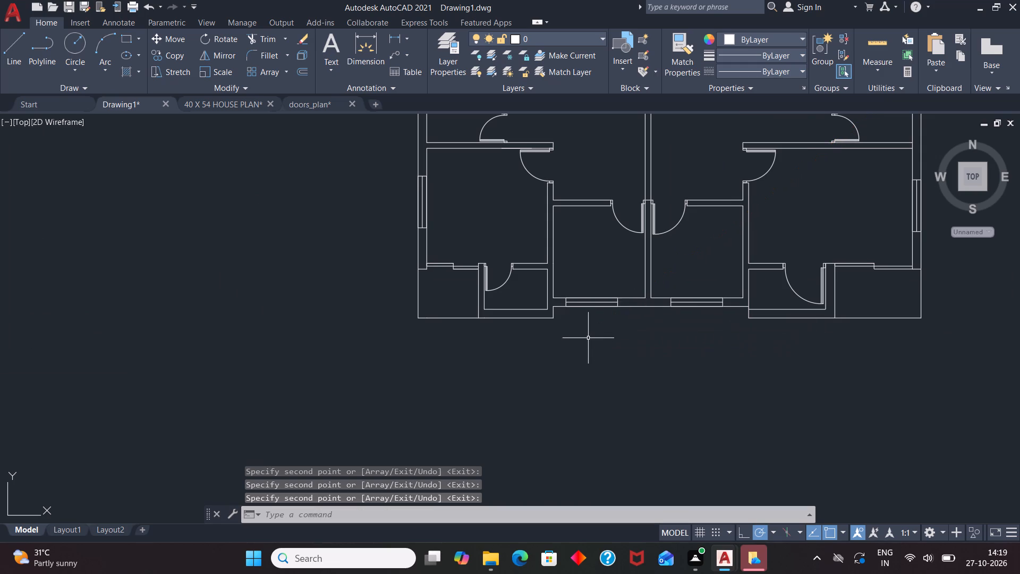
Draw a 34" by 9" rectangle in the empty space below the plan for a smaller window.
type("REC")
key("Return")
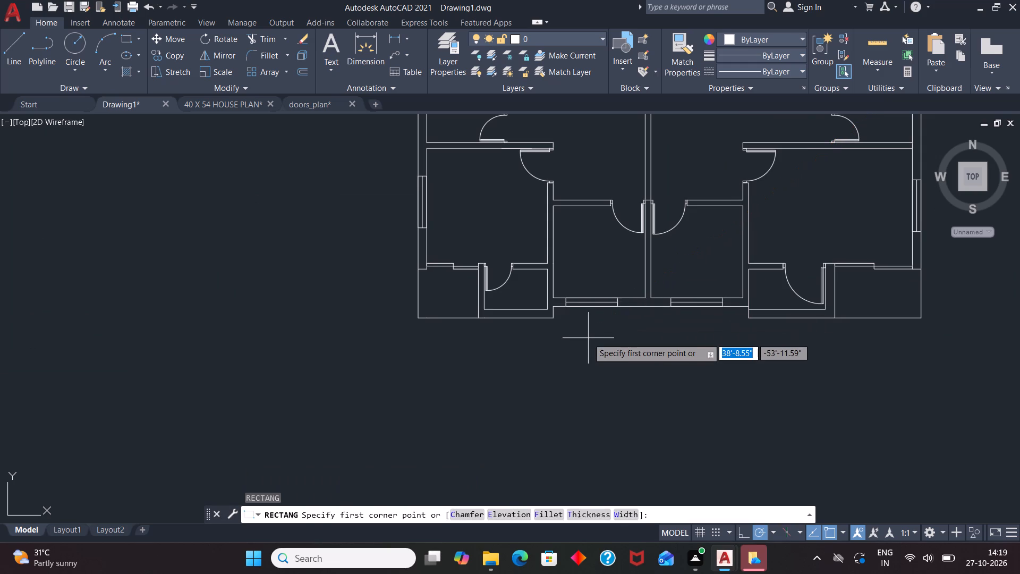
left_click_drag(551, 389, 555, 394)
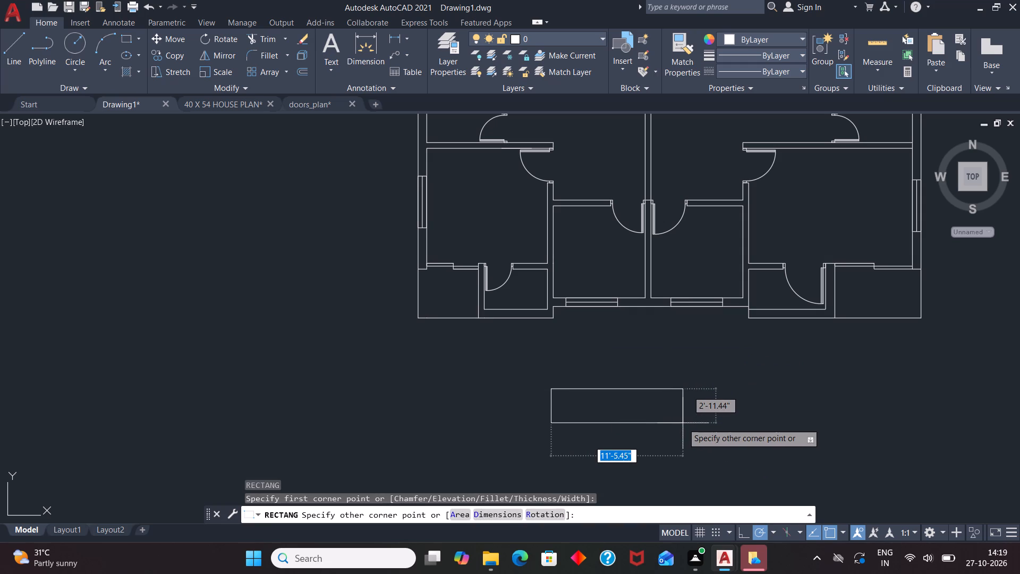
type("34")
key("Tab")
key("9")
key("Return")
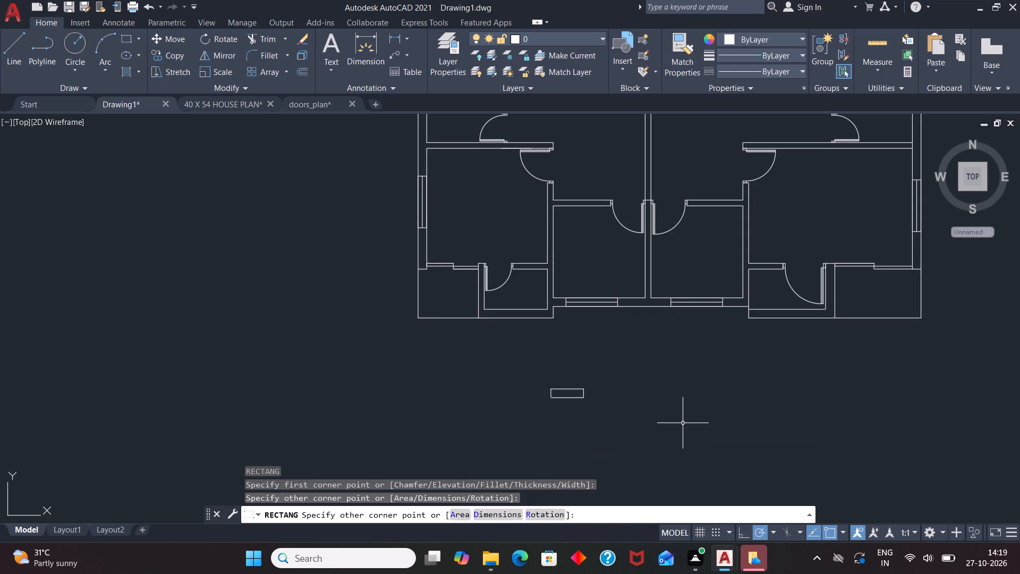
Draw a horizontal centre line between the rectangle's side midpoints and group it with the rectangle.
key("l")
key("Return")
scroll(593, 388, "up", 2)
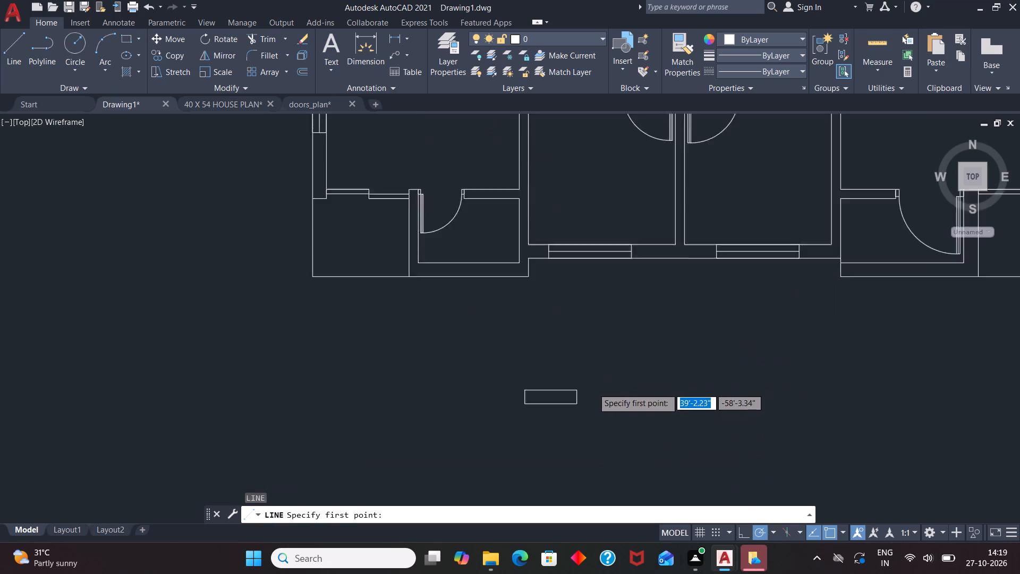
scroll(593, 388, "up", 1)
left_click(552, 410)
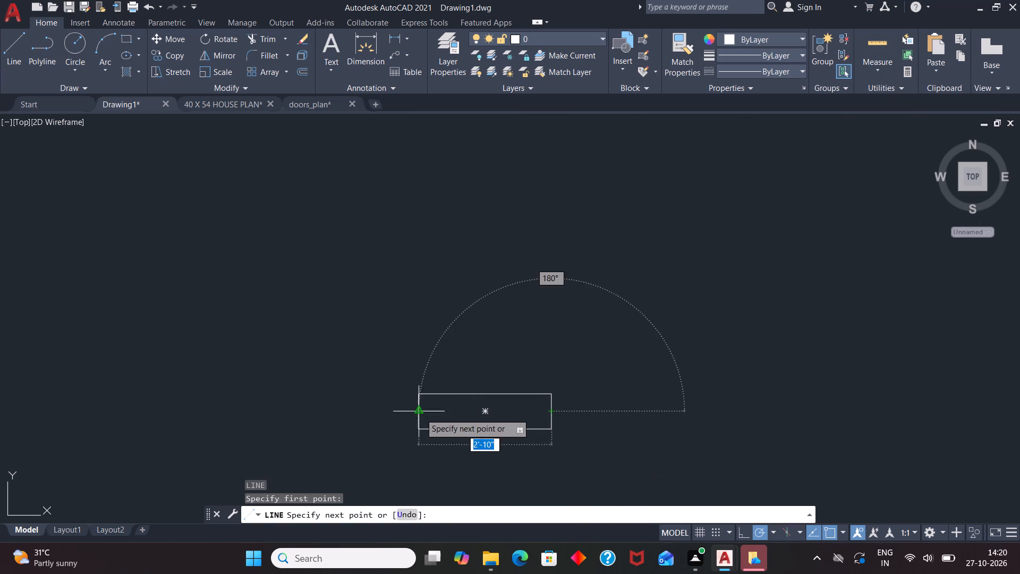
left_click(422, 412)
key("space")
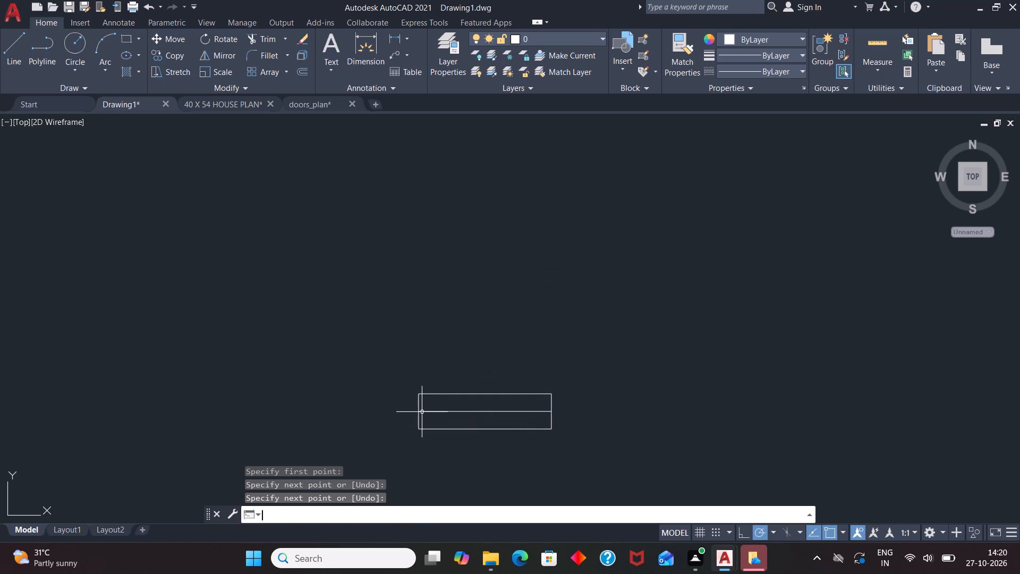
left_click_drag(560, 475, 399, 406)
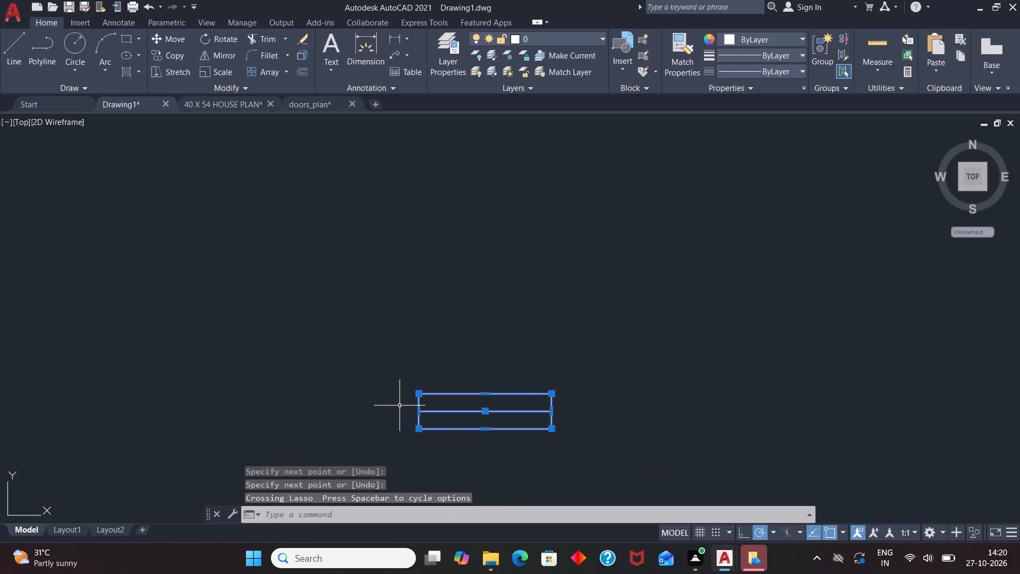
key("g")
key("Return")
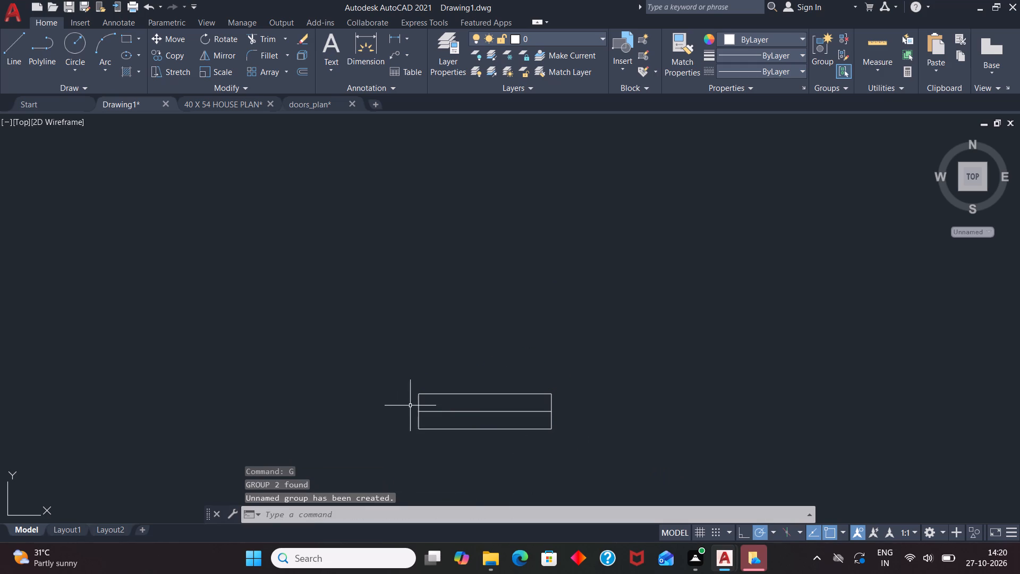
Move the small window by its lower-right corner into the bottom wall of the small lower-left room, against that room's right inner wall.
left_click(420, 408)
key("m")
key("Return")
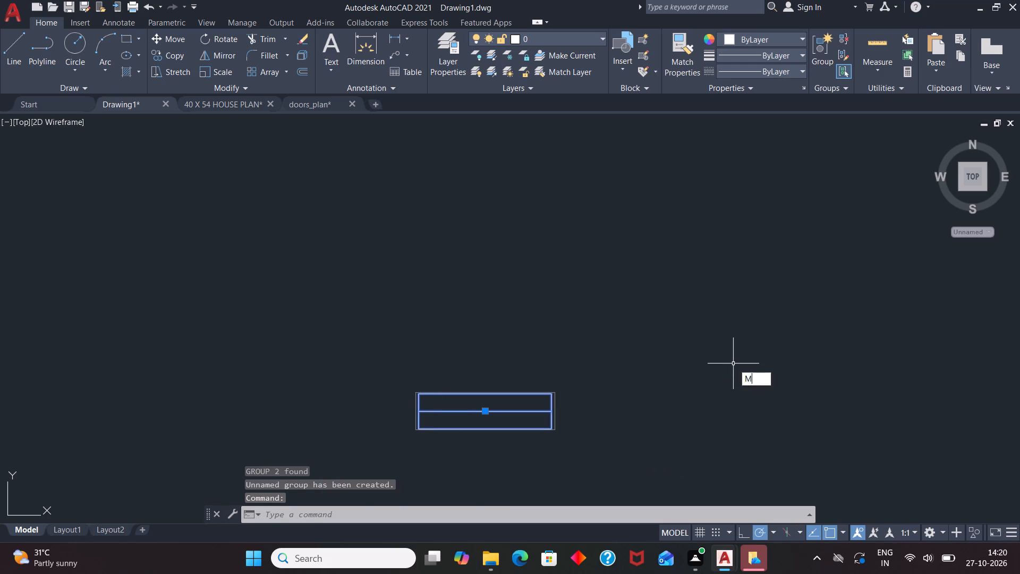
left_click(550, 429)
scroll(558, 387, "down", 2)
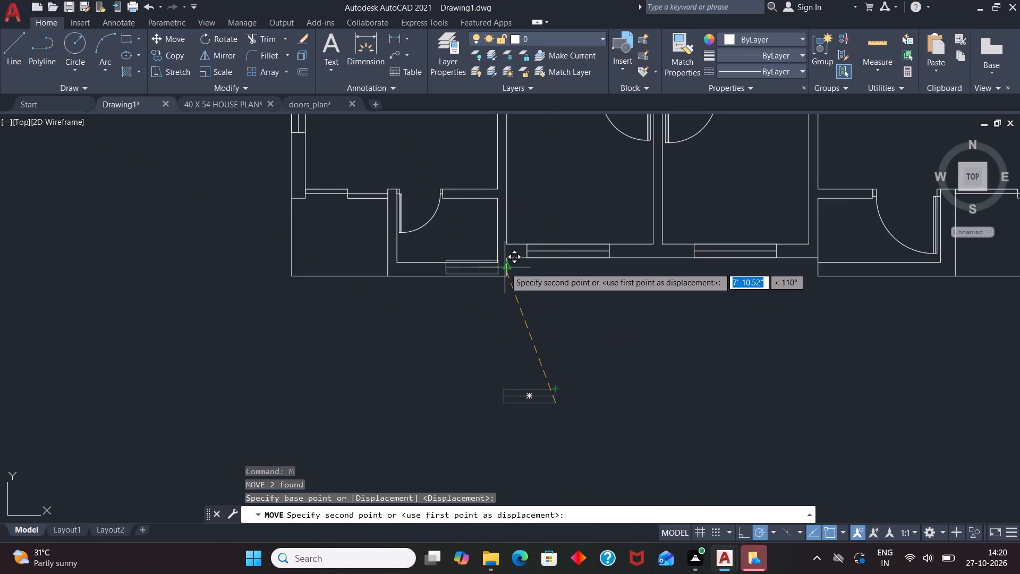
scroll(504, 267, "up", 2)
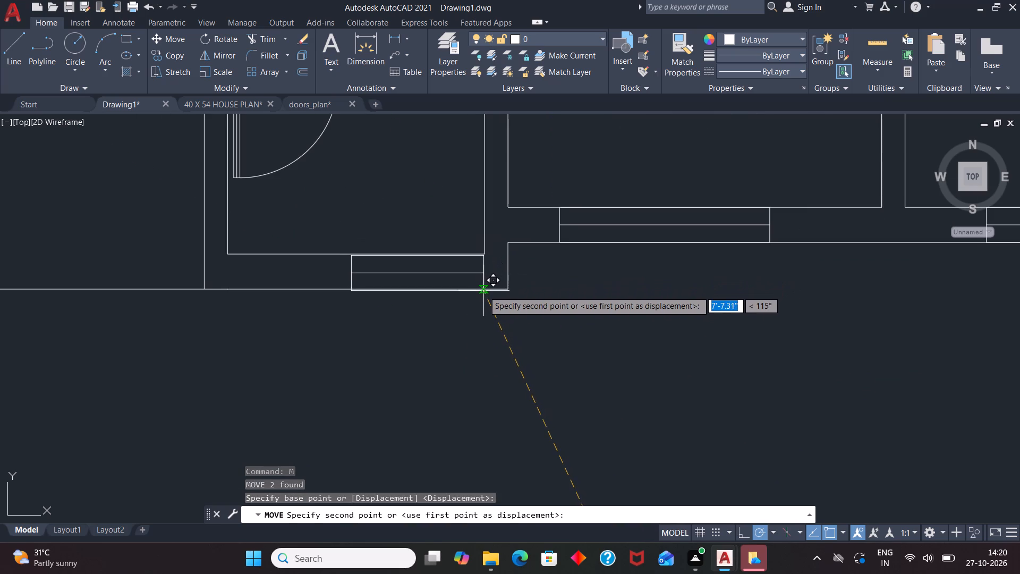
left_click(484, 290)
Copy the small window by its lower-right corner into the bottom wall of the small lower-right room, near its left end.
left_click(481, 272)
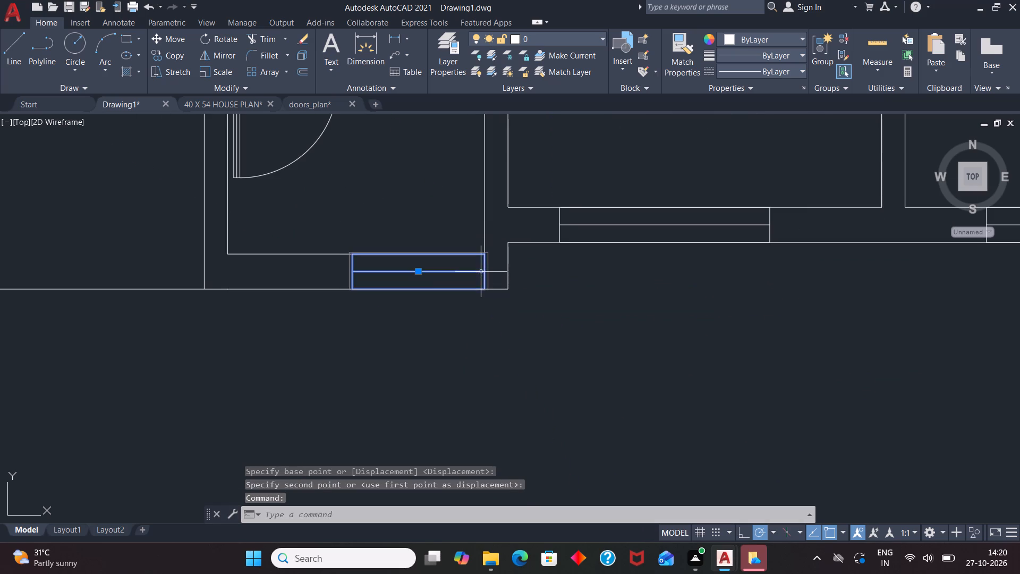
scroll(444, 340, "down", 3)
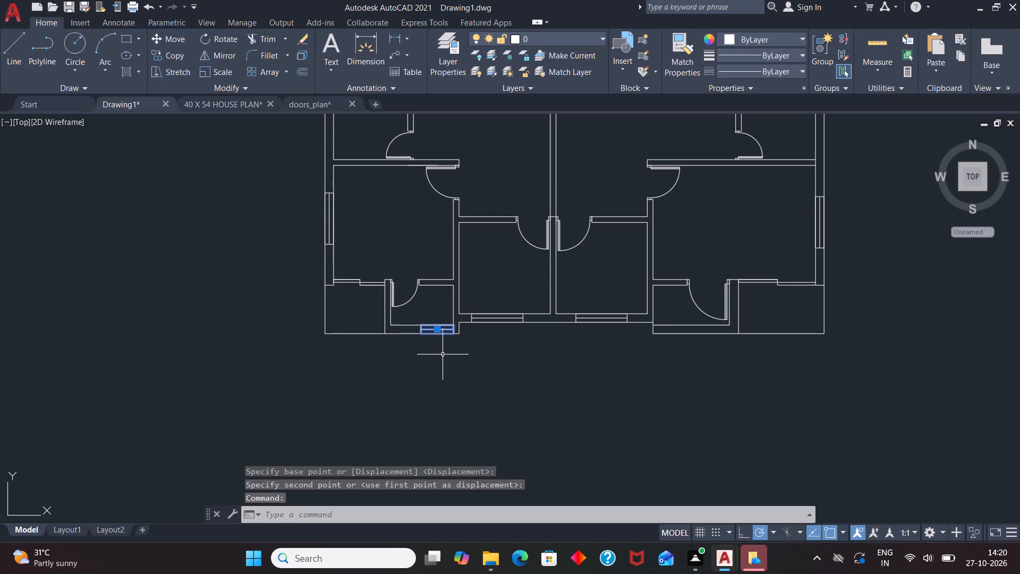
type("CO")
key("Return")
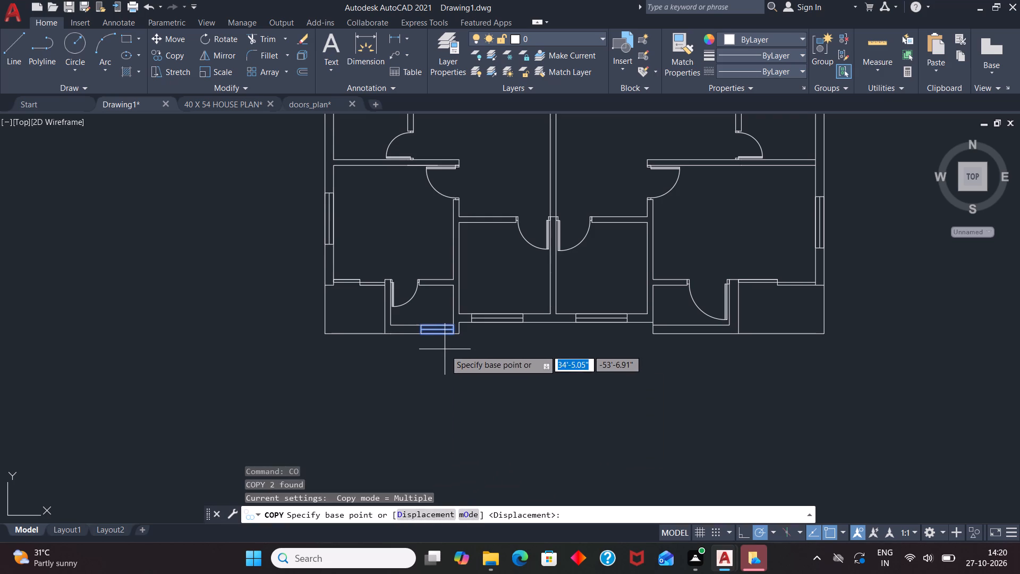
left_click(453, 332)
scroll(695, 323, "up", 4)
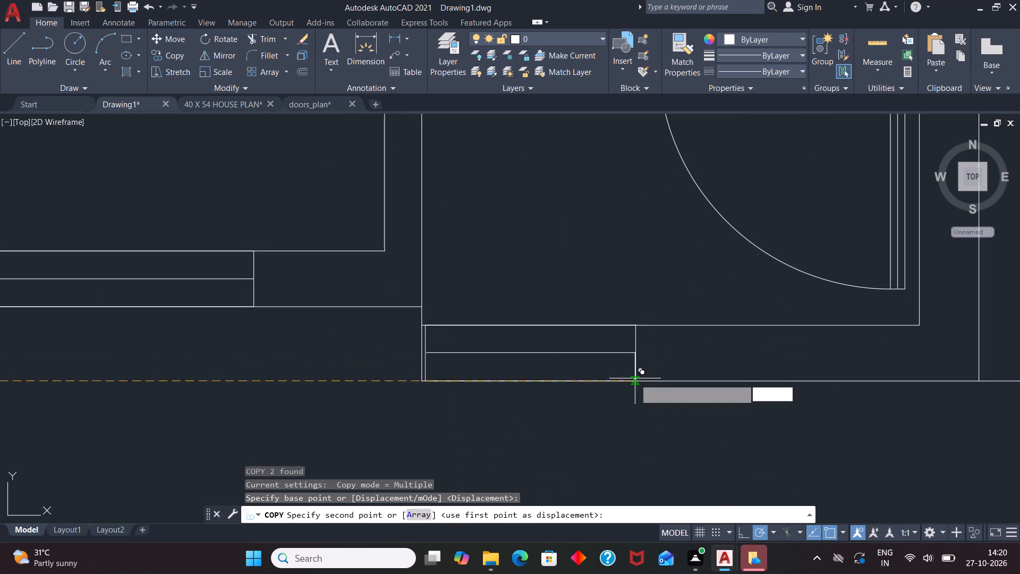
left_click(632, 381)
Place another small window copy in the top exterior wall at the left-hand small upper room, against its right inner wall.
scroll(573, 385, "down", 2)
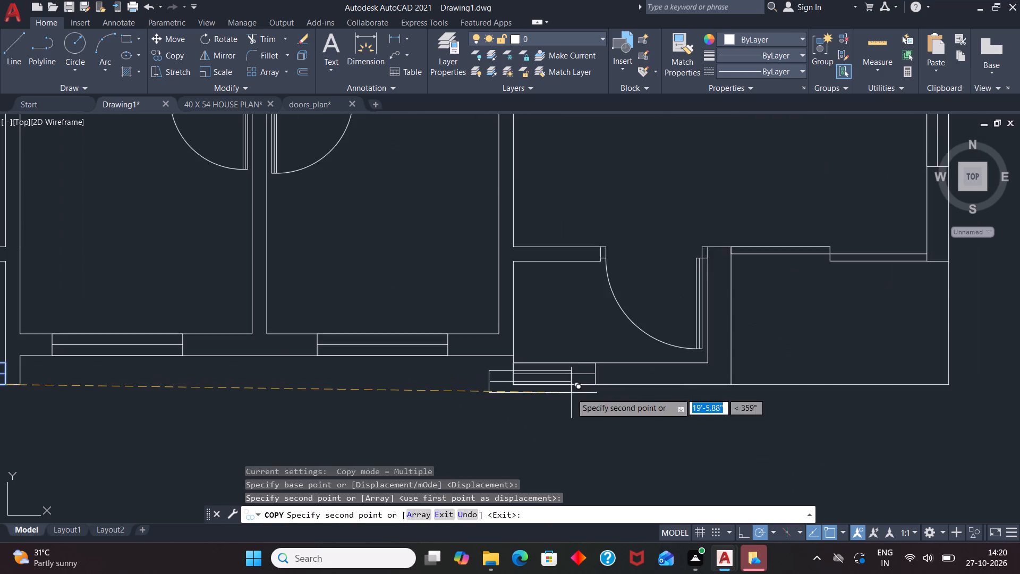
scroll(572, 398, "down", 4)
scroll(487, 147, "up", 3)
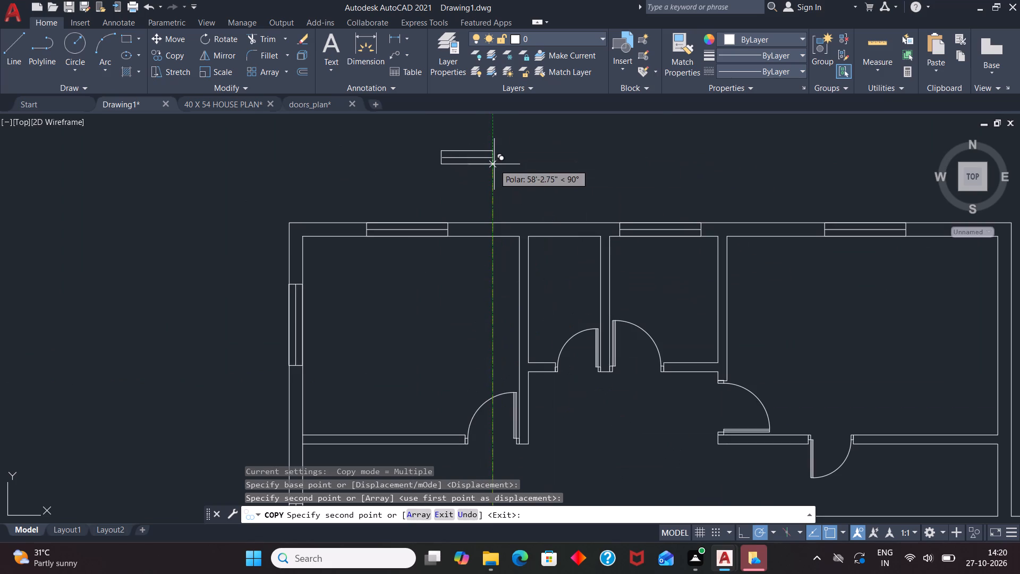
scroll(598, 232, "up", 3)
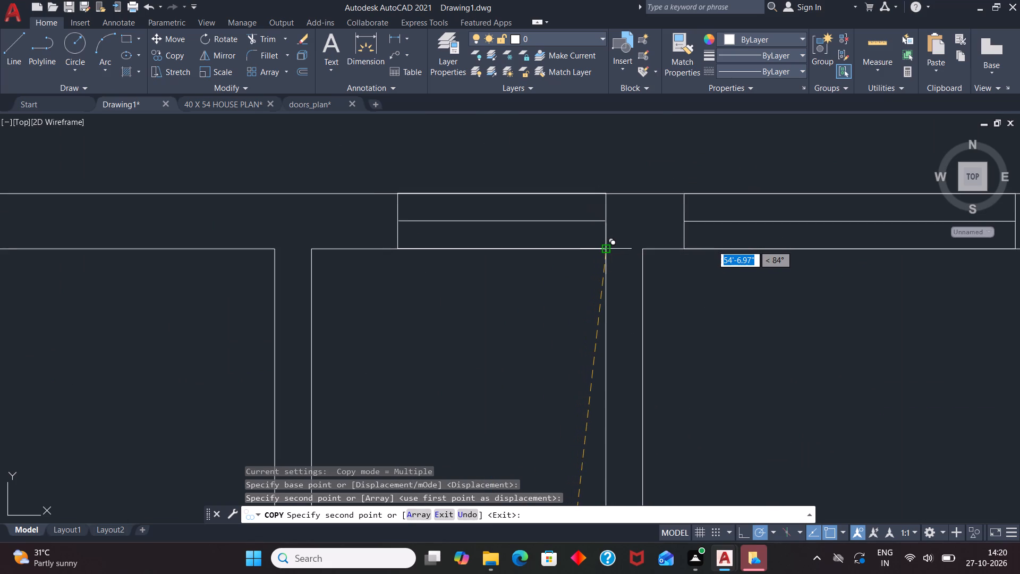
left_click(602, 245)
Place a spare copy of the small window outside the plan, beside the left exterior wall near the upper-left room.
scroll(585, 224, "down", 3)
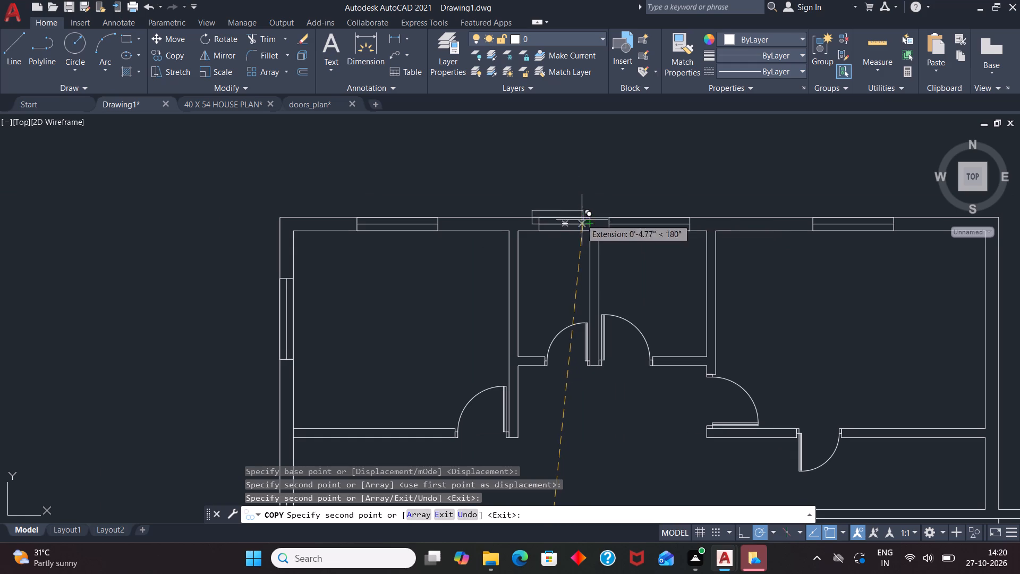
scroll(580, 219, "down", 2)
left_click(427, 311)
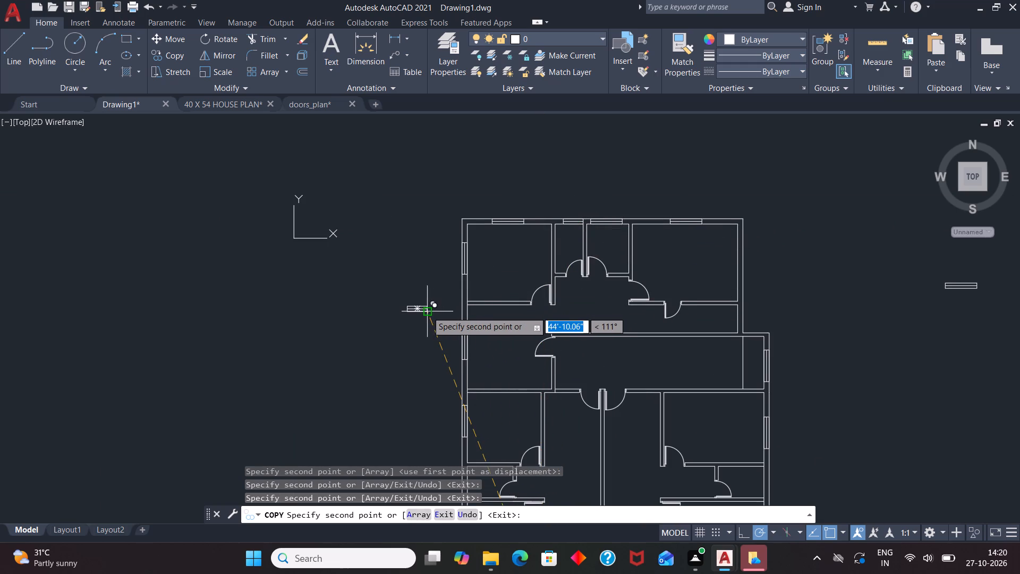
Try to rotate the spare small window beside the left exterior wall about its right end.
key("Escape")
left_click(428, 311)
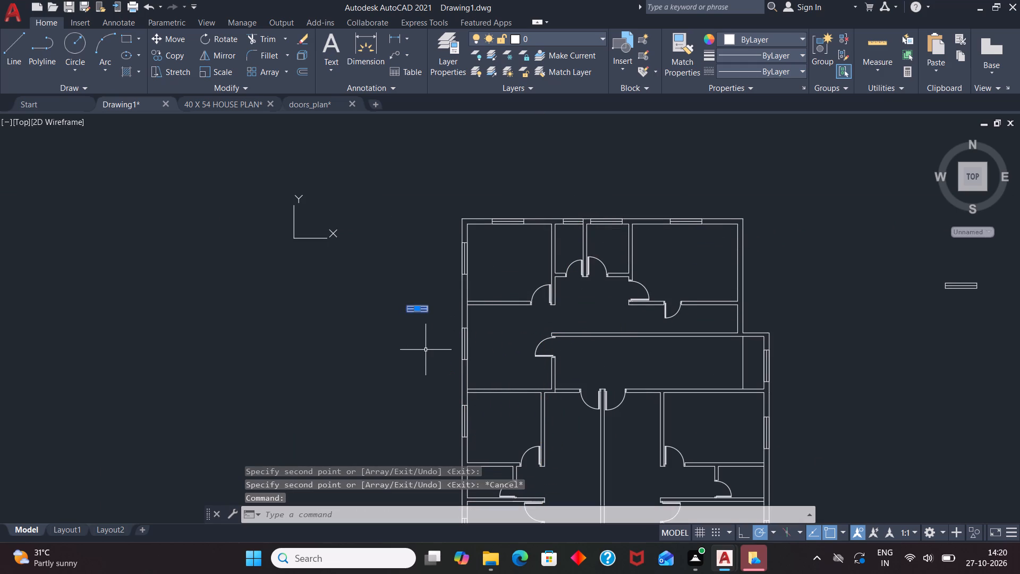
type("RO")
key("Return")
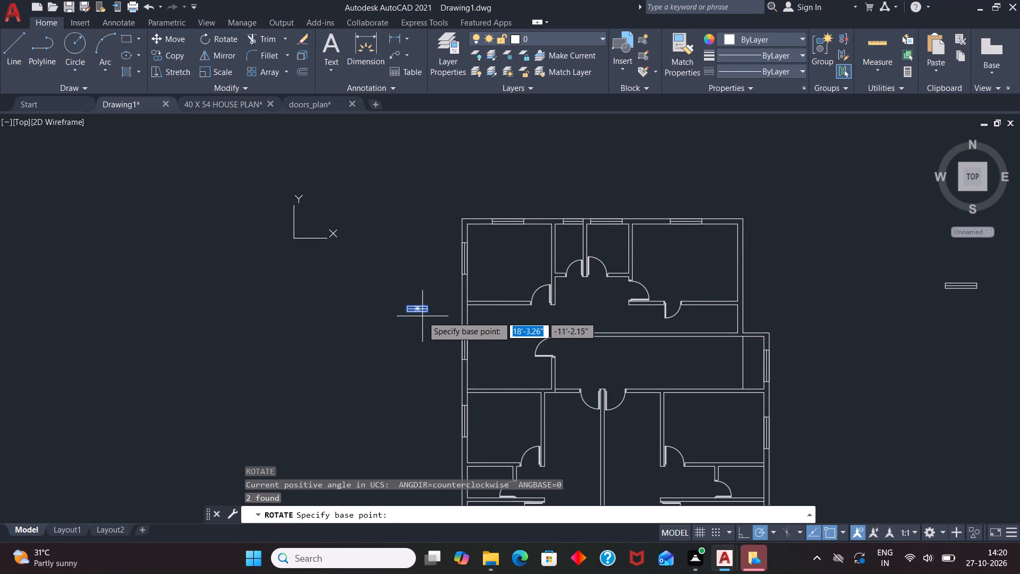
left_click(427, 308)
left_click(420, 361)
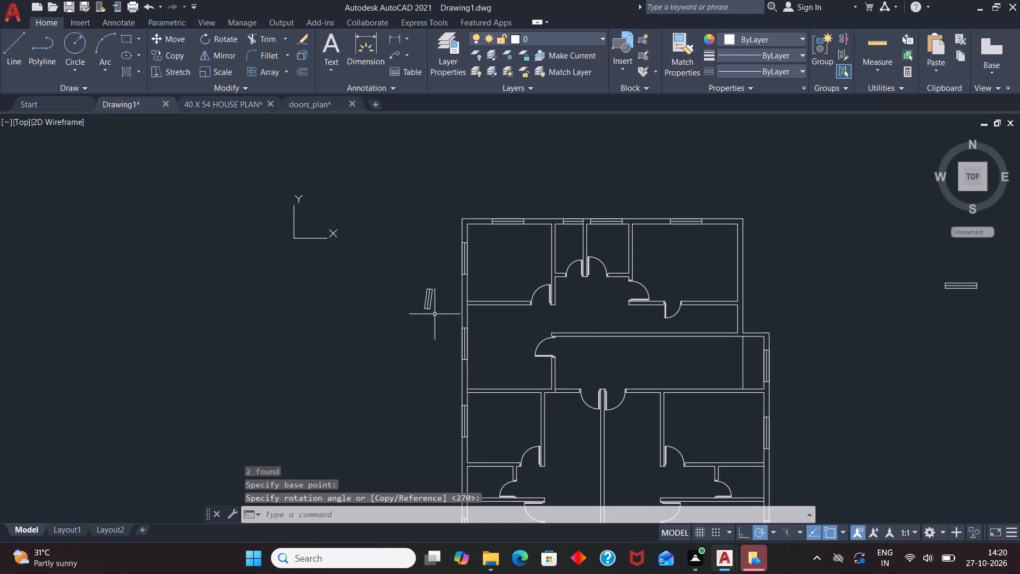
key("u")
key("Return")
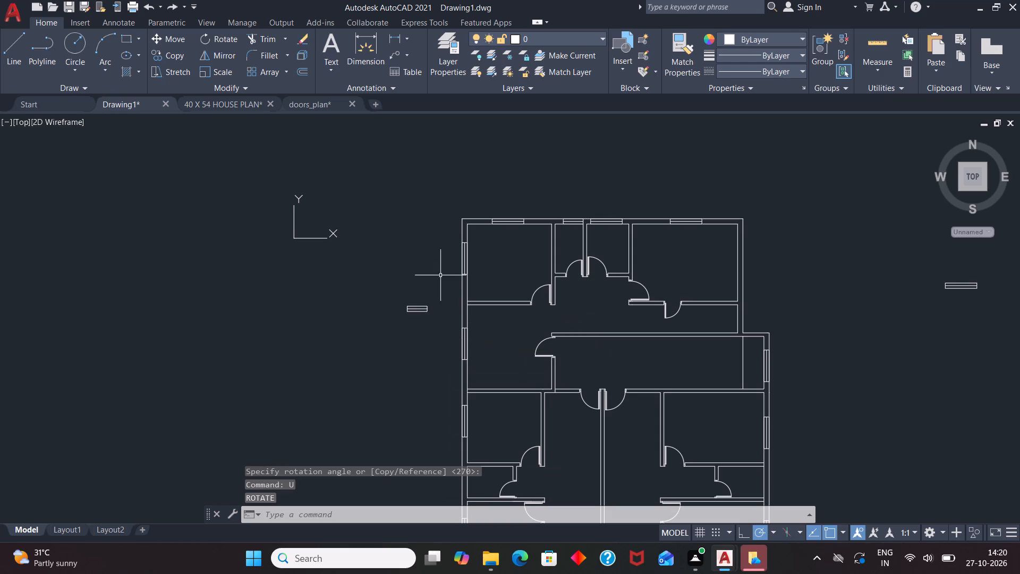
Rotate the spare small window about its middle so that it stands vertically.
left_click(423, 307)
type("RO")
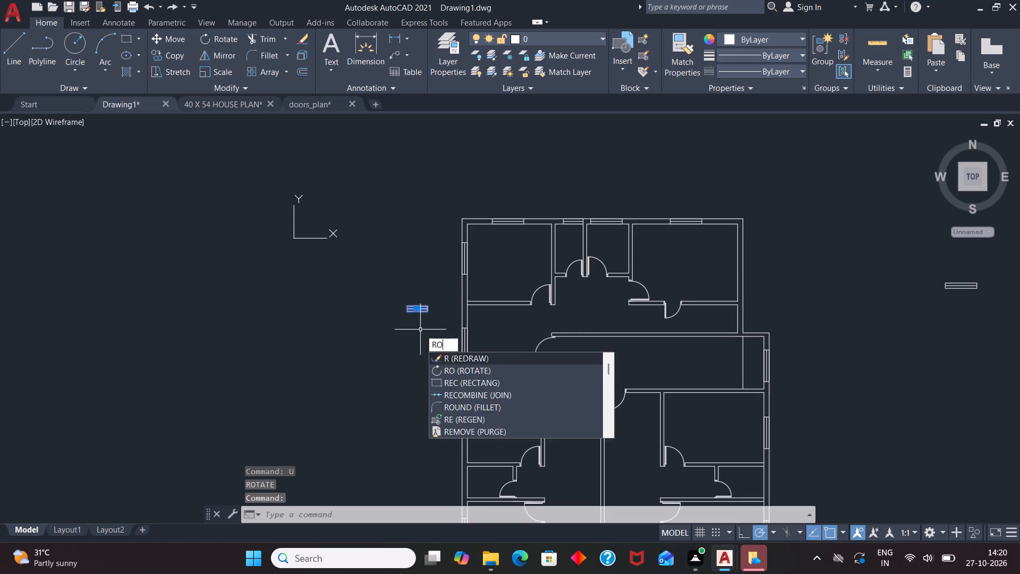
key("Return")
left_click(419, 307)
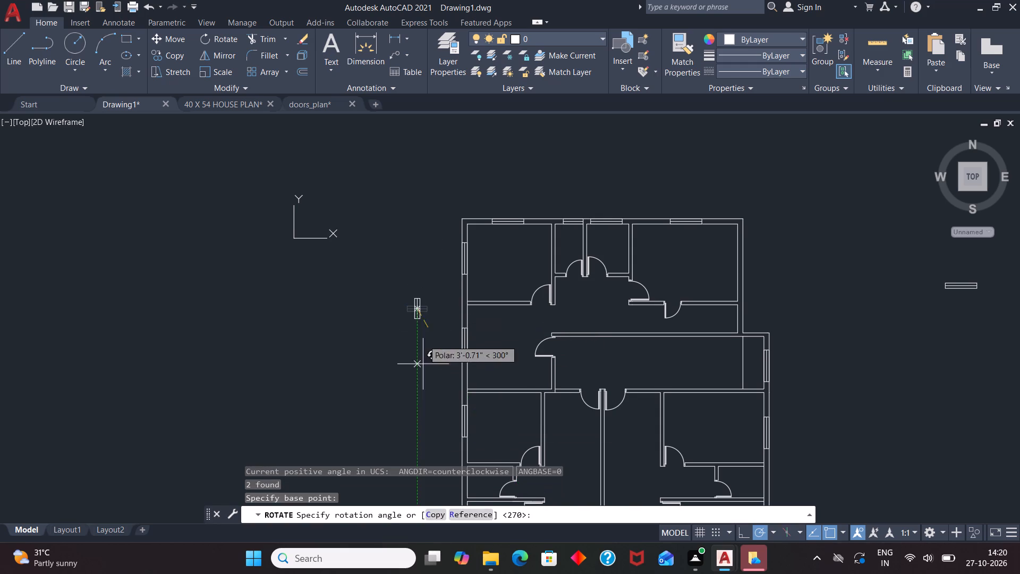
left_click(414, 391)
Move the vertical small window by its right-side midpoint into the left exterior wall of the small room below the middle-left room.
left_click(422, 303)
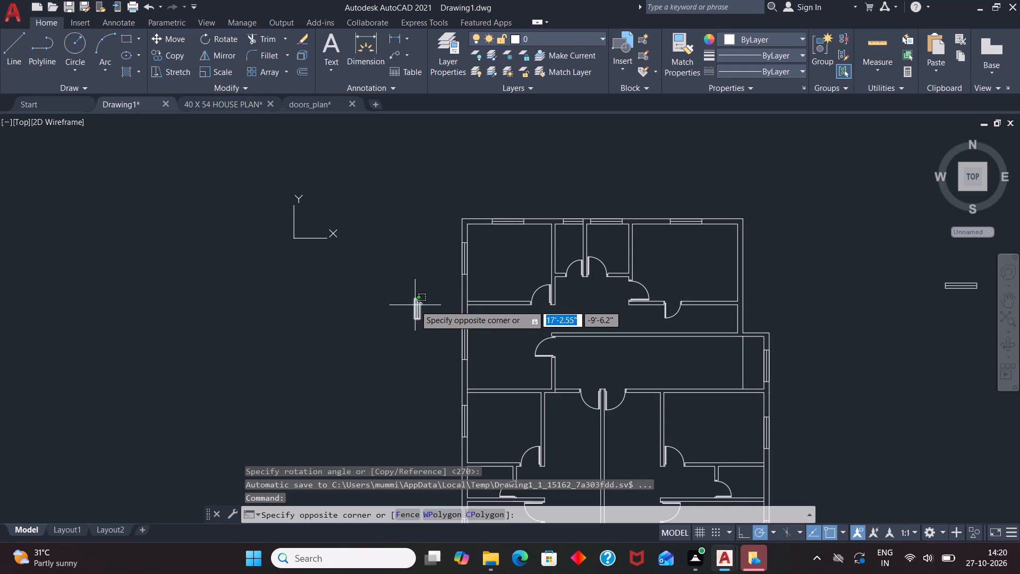
left_click(415, 305)
key("m")
key("Return")
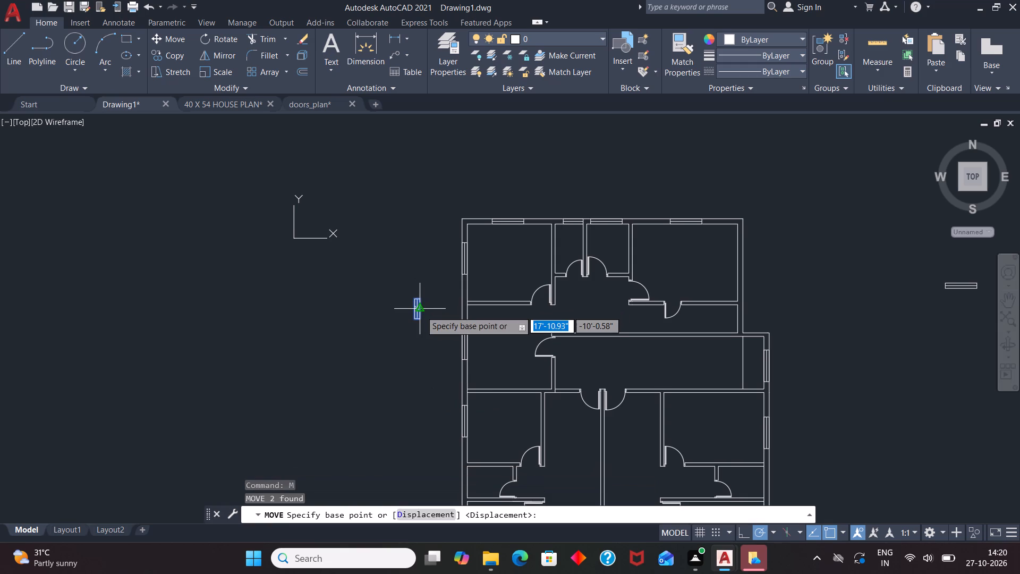
left_click(421, 311)
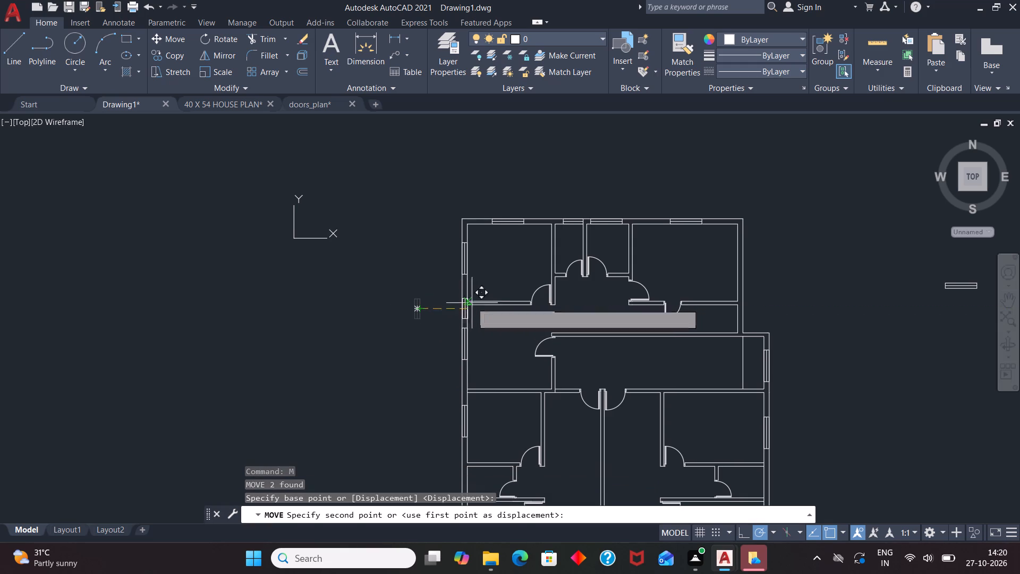
scroll(496, 356, "down", 1)
scroll(479, 442, "up", 2)
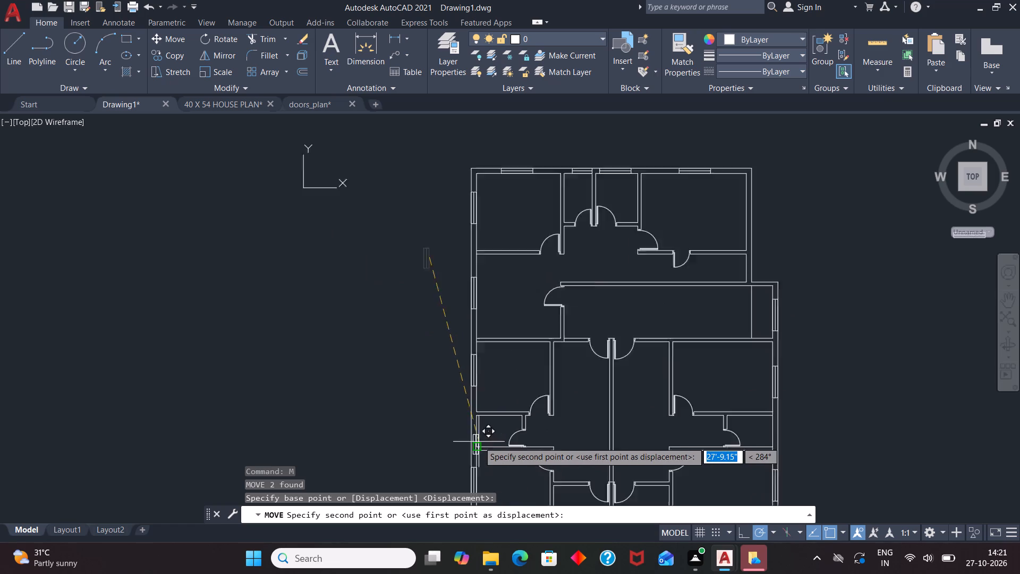
scroll(479, 442, "up", 3)
scroll(528, 321, "down", 1)
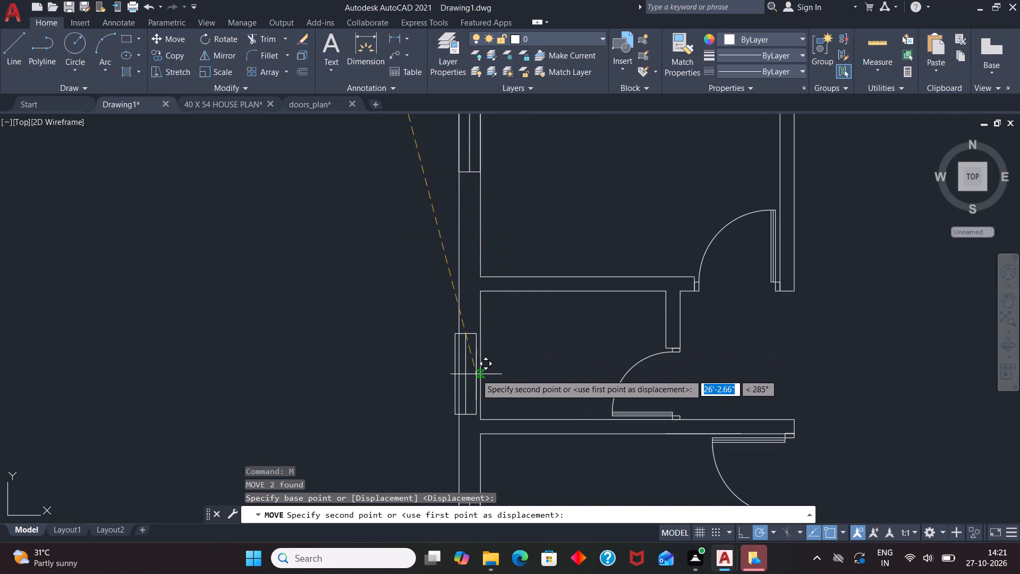
left_click(480, 374)
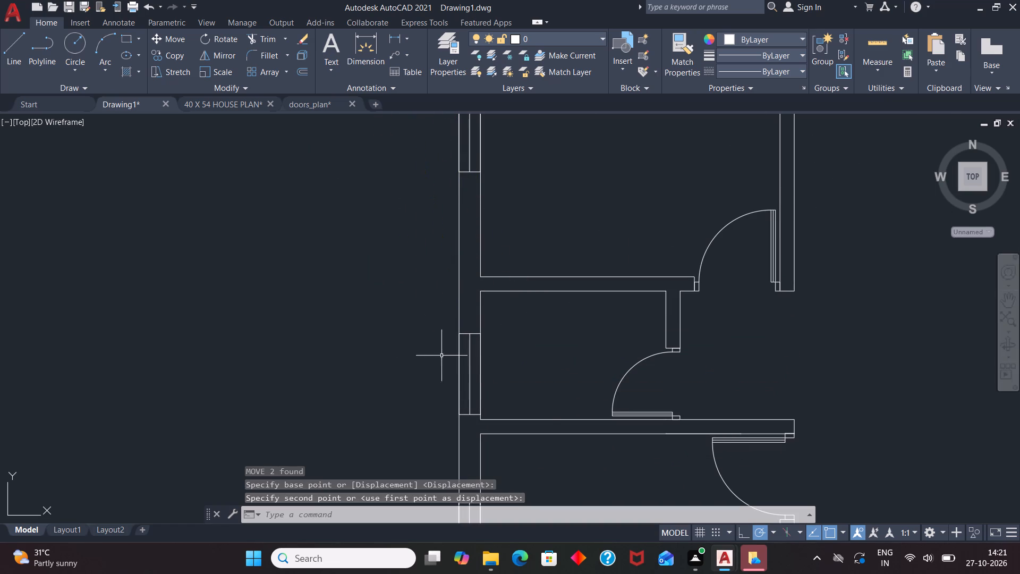
Copy the vertical small window about 43'-0" straight across into the right exterior wall of the matching small room.
scroll(422, 361, "down", 2)
left_click(439, 359)
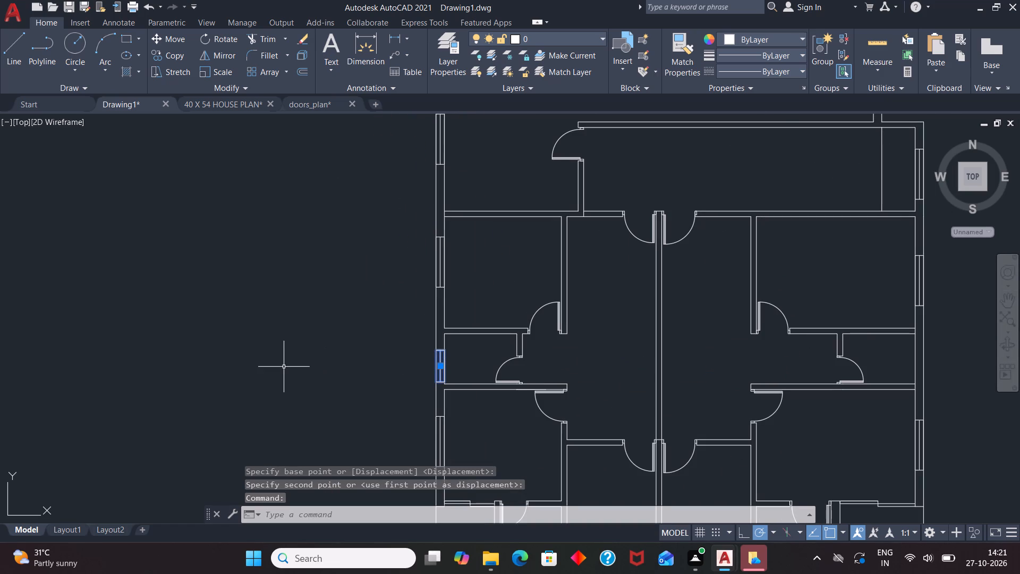
type("CO")
key("Return")
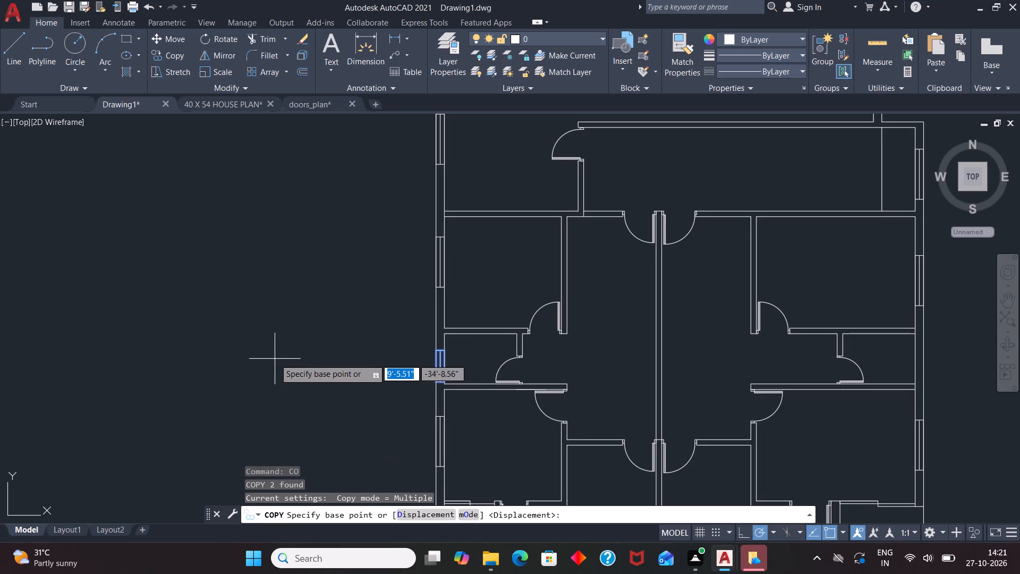
left_click(447, 378)
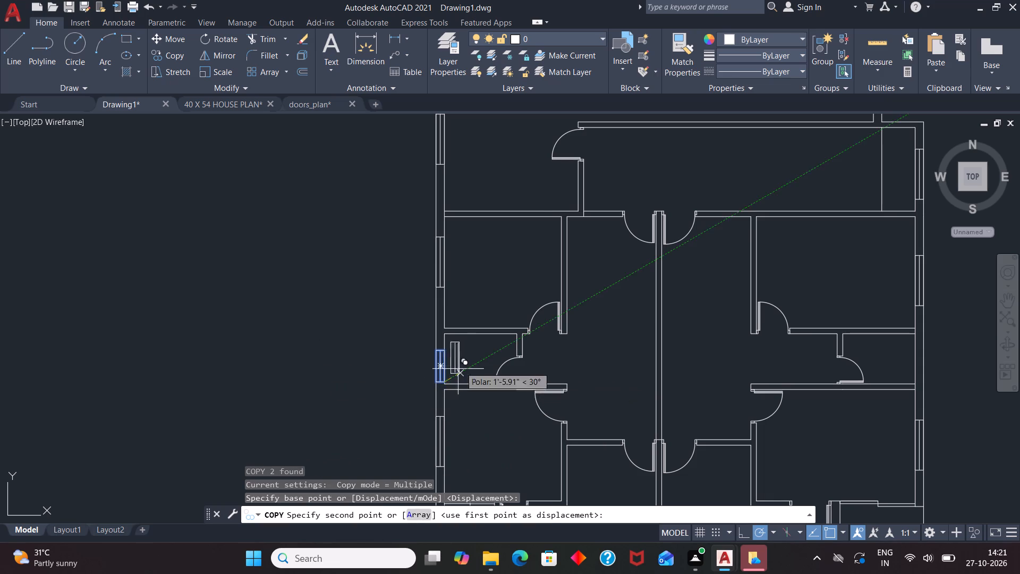
scroll(452, 369, "down", 2)
scroll(634, 367, "up", 4)
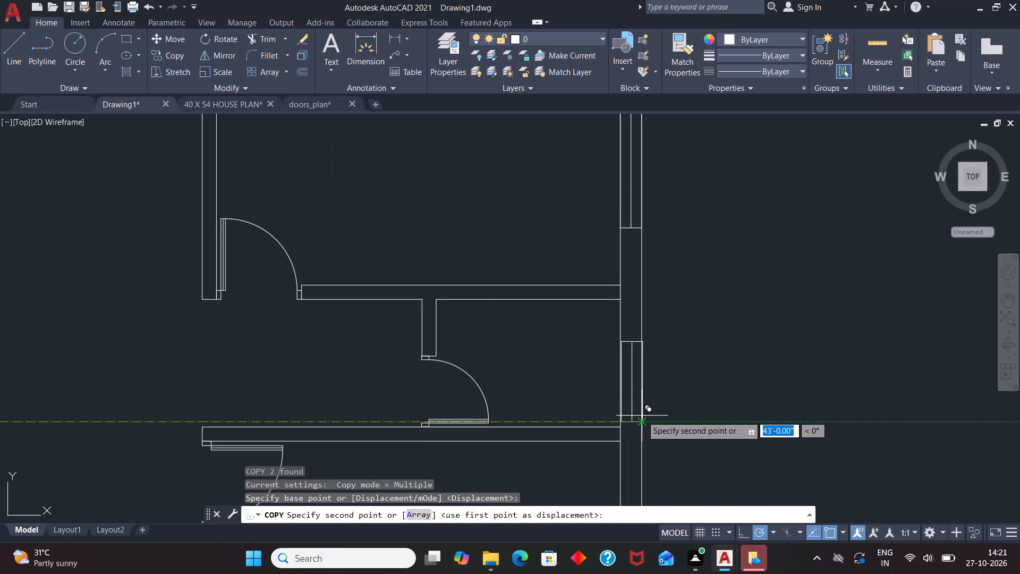
left_click(641, 416)
key("Escape")
scroll(559, 437, "down", 3)
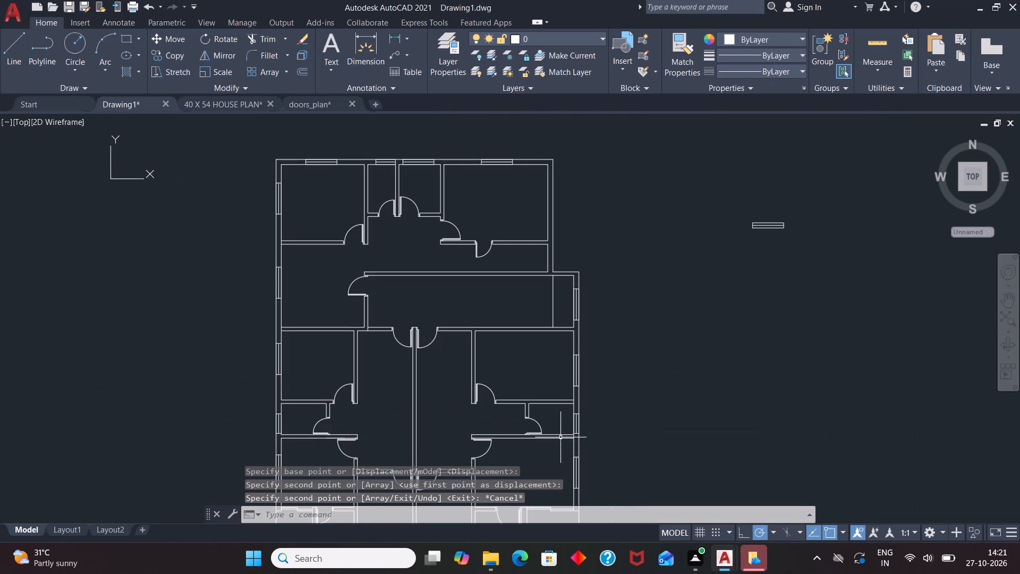
Delete the spare large window lying outside the plan, beyond the right exterior wall.
left_click(773, 224)
key("Delete")
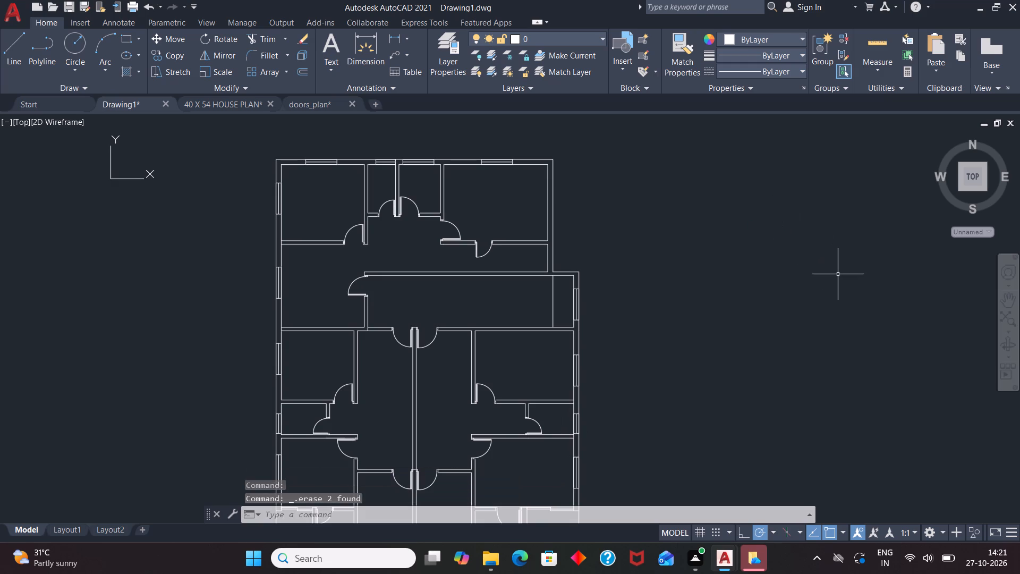
Add a 4" high multiline text label in the upper-left room reading "BEDROOM -1" above "12'-0" X 11'-0"".
scroll(720, 300, "down", 2)
scroll(552, 250, "up", 2)
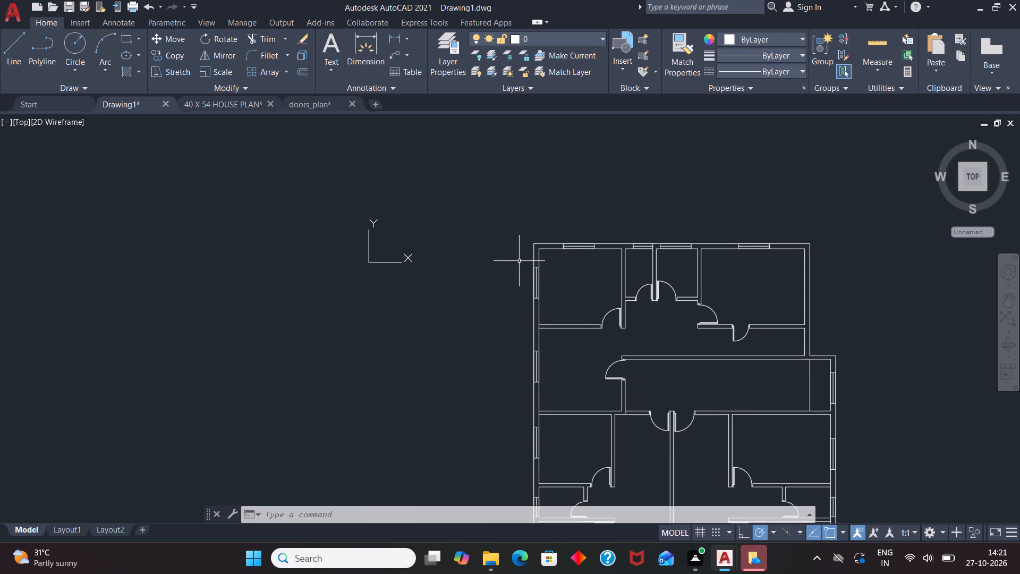
key("t")
key("Return")
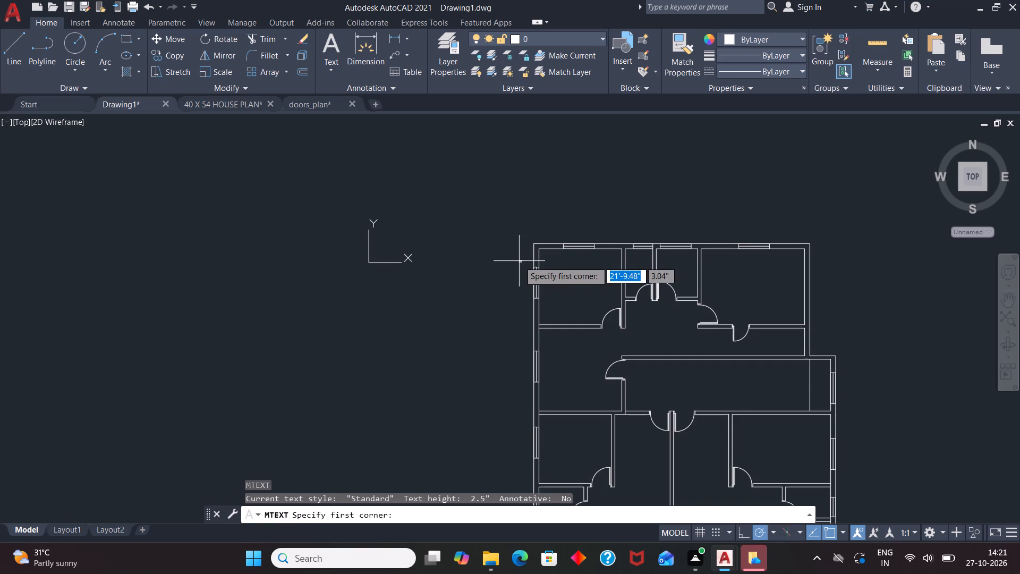
scroll(582, 276, "up", 2)
left_click_drag(512, 266, 515, 271)
left_click(623, 322)
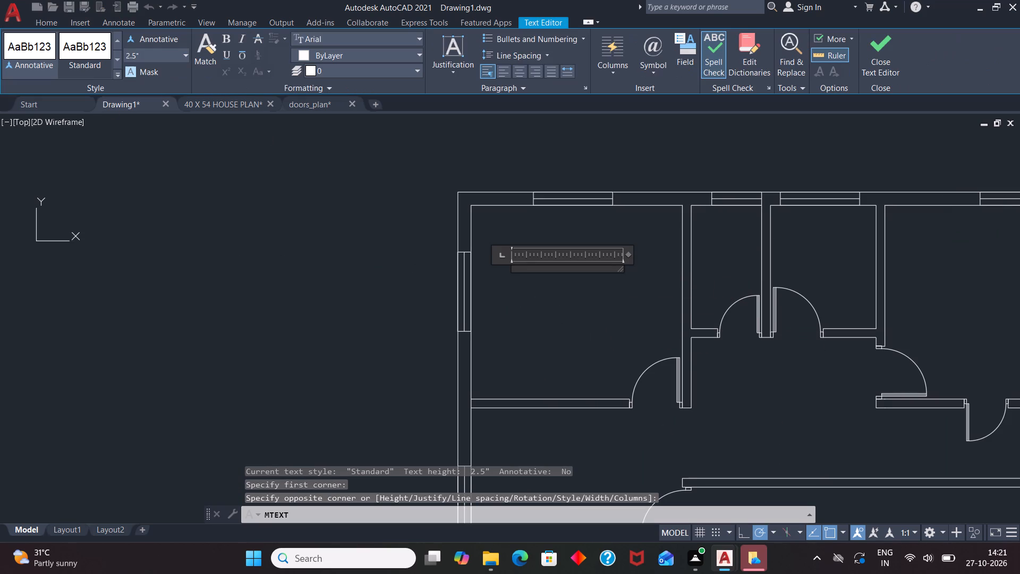
left_click(144, 52)
key("BackSpace")
key("4")
key("Return")
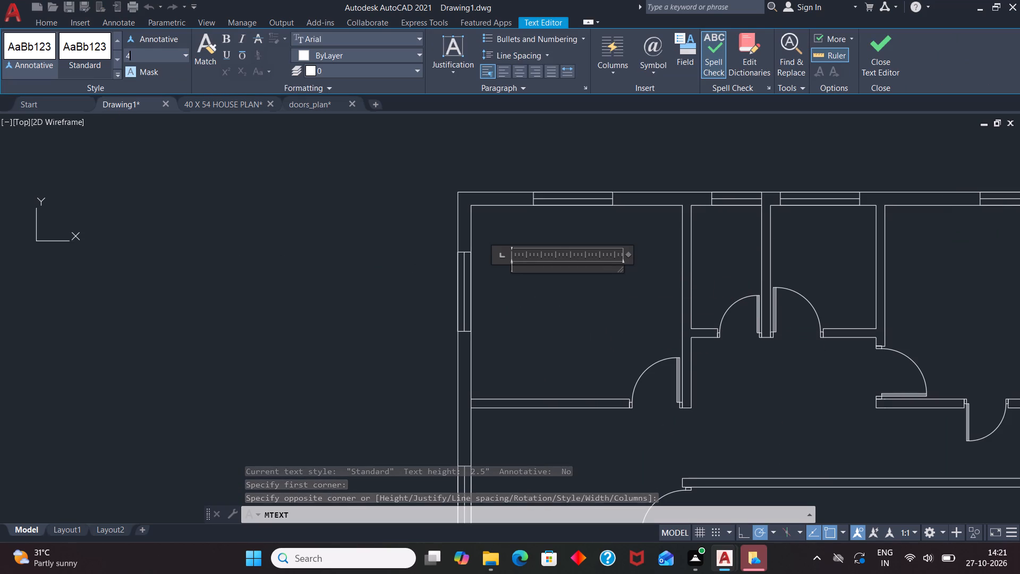
type("BEDROOM")
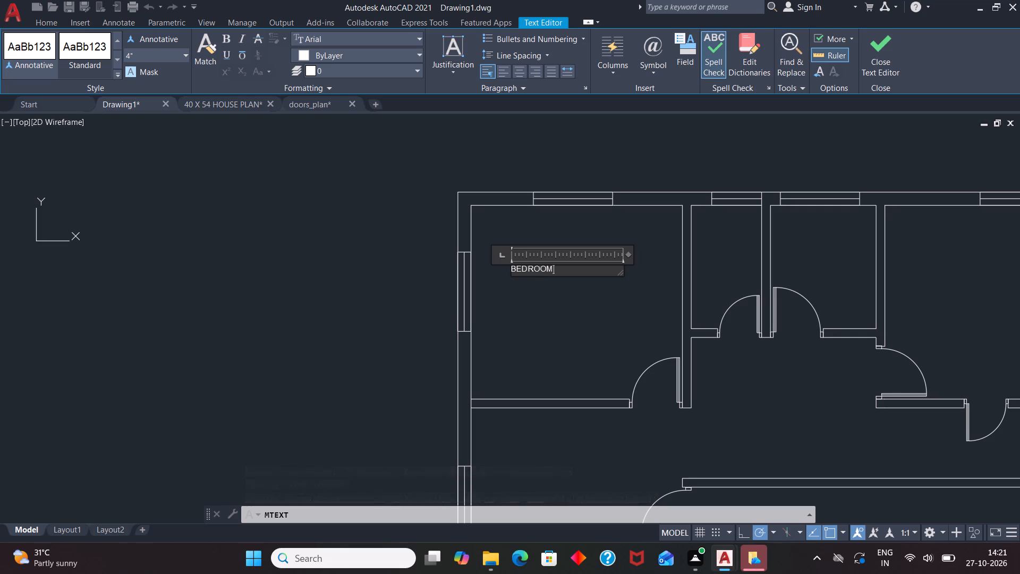
key("space")
type("-1")
key("Return")
type("12'-0\" X")
key("space")
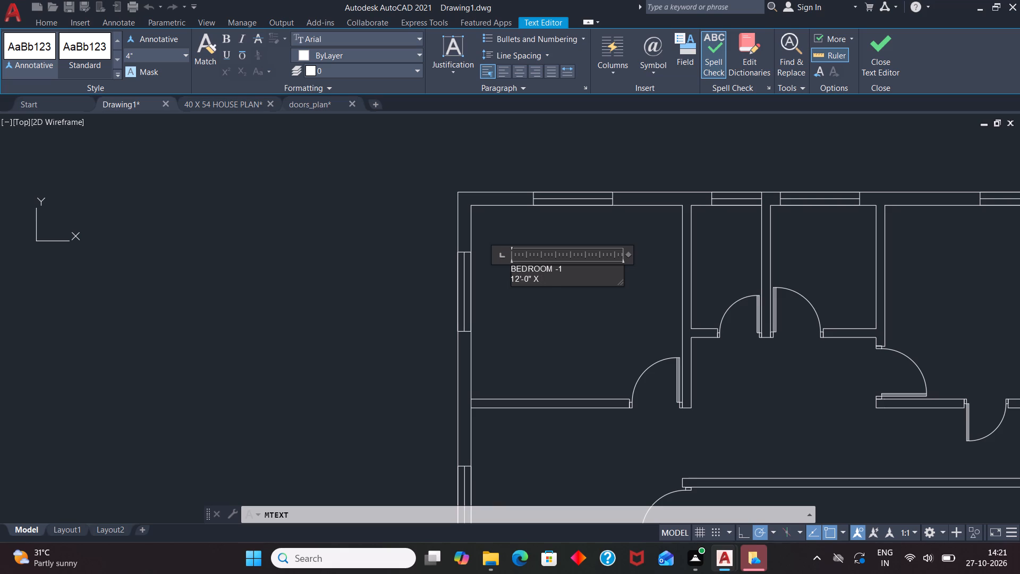
type("11'-0\"")
left_click(546, 331)
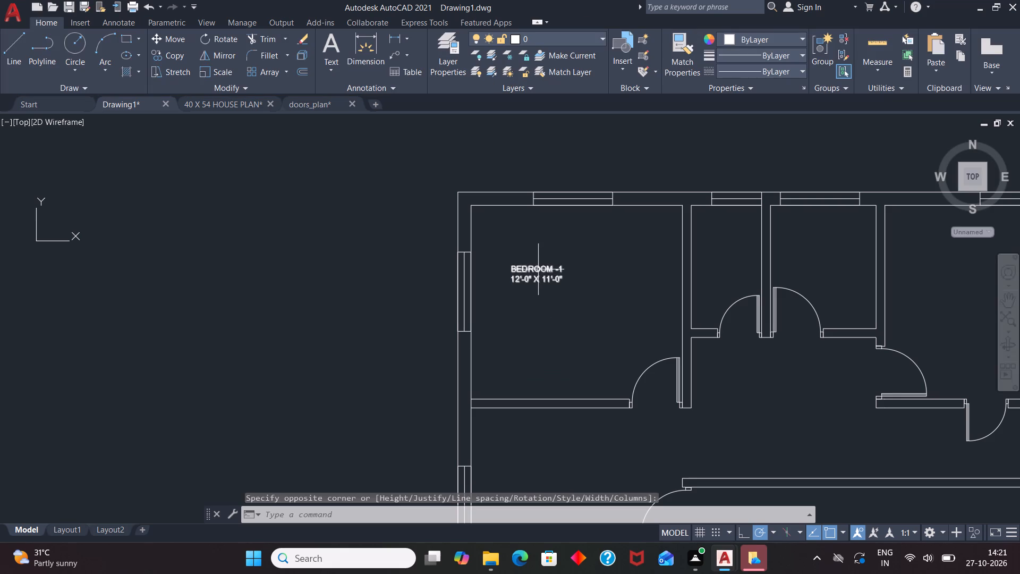
Move the BEDROOM -1 label by its insertion point about 1'-10" toward the middle of the room.
left_click(538, 268)
left_click(514, 263)
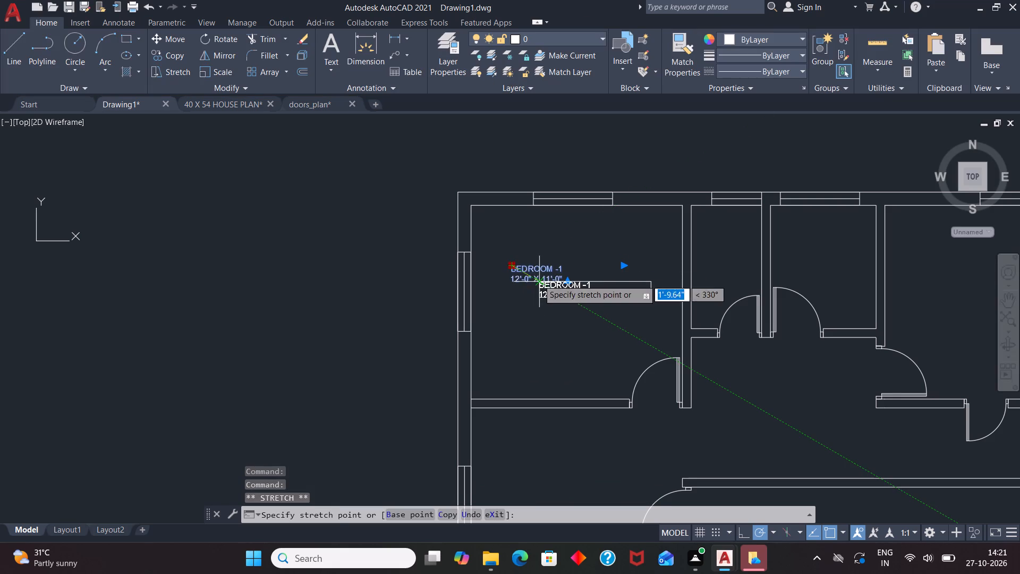
left_click(538, 280)
key("Escape")
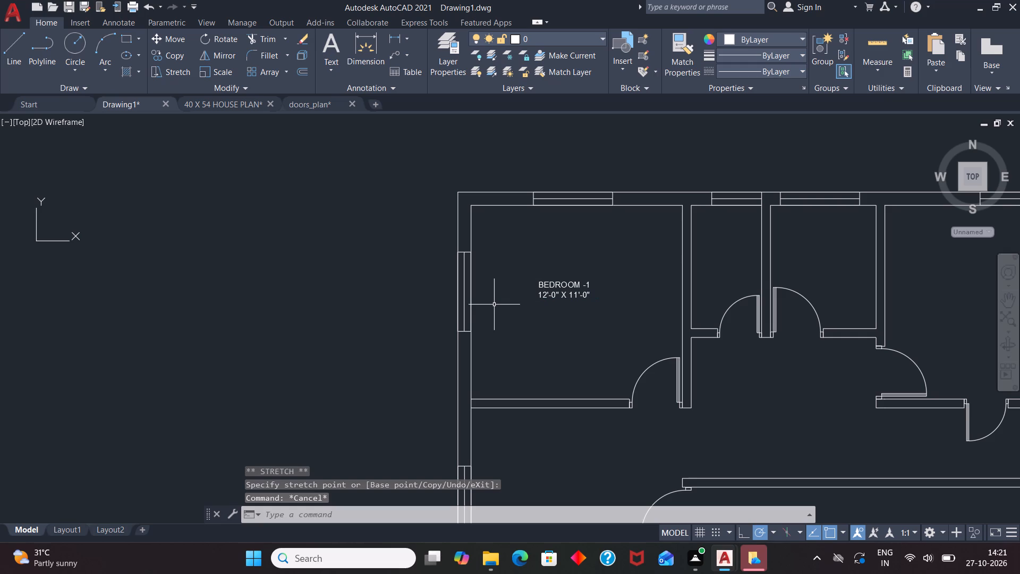
Add a 4" high multiline text label in the room below BEDROOM -1 reading "LIVING / DINING" above "16'-6" X 12'-6"".
key("t")
key("Return")
scroll(513, 275, "down", 1)
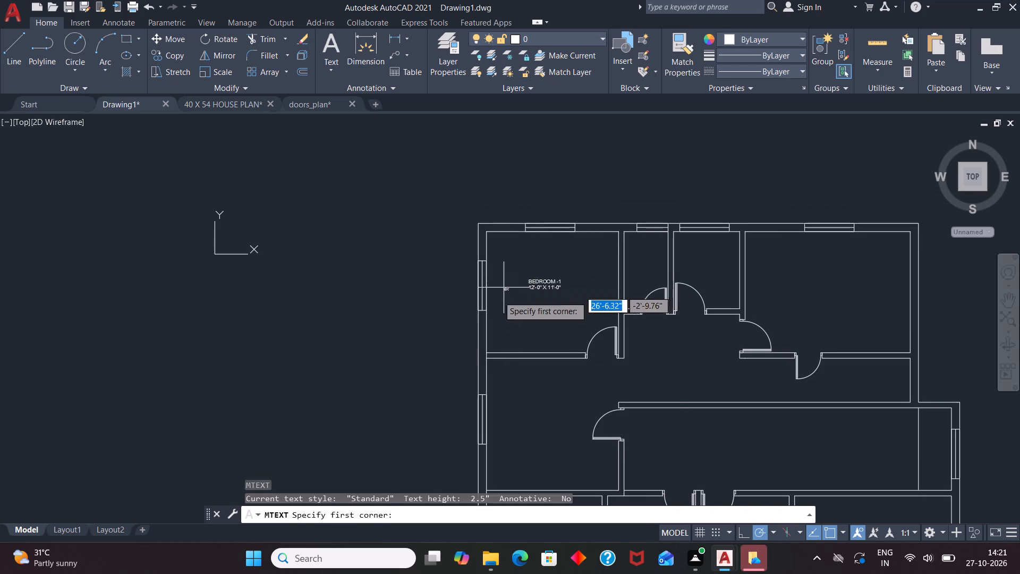
scroll(656, 285, "down", 1)
left_click_drag(562, 361, 564, 365)
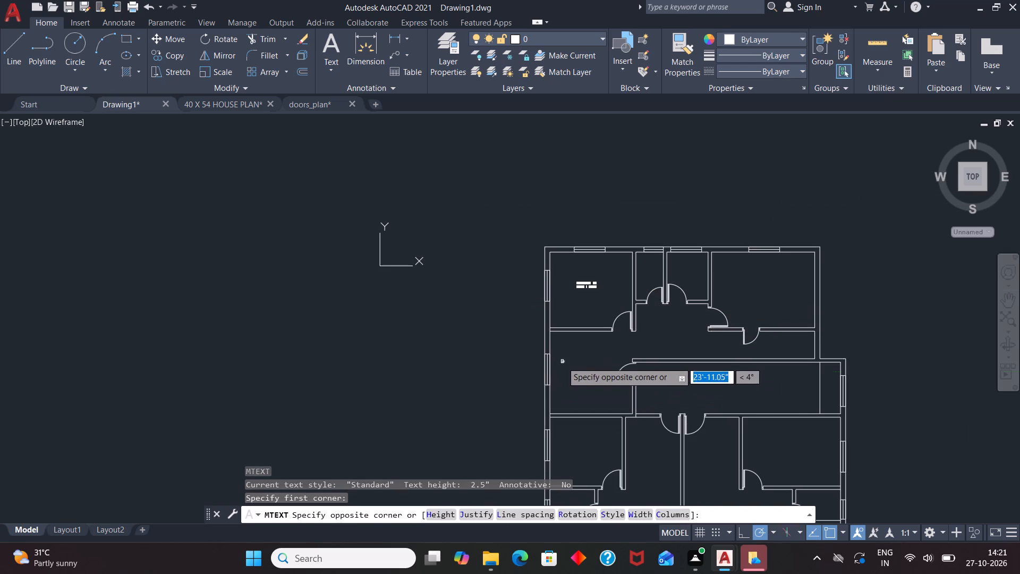
left_click_drag(564, 365, 569, 373)
left_click(599, 387)
left_click(157, 60)
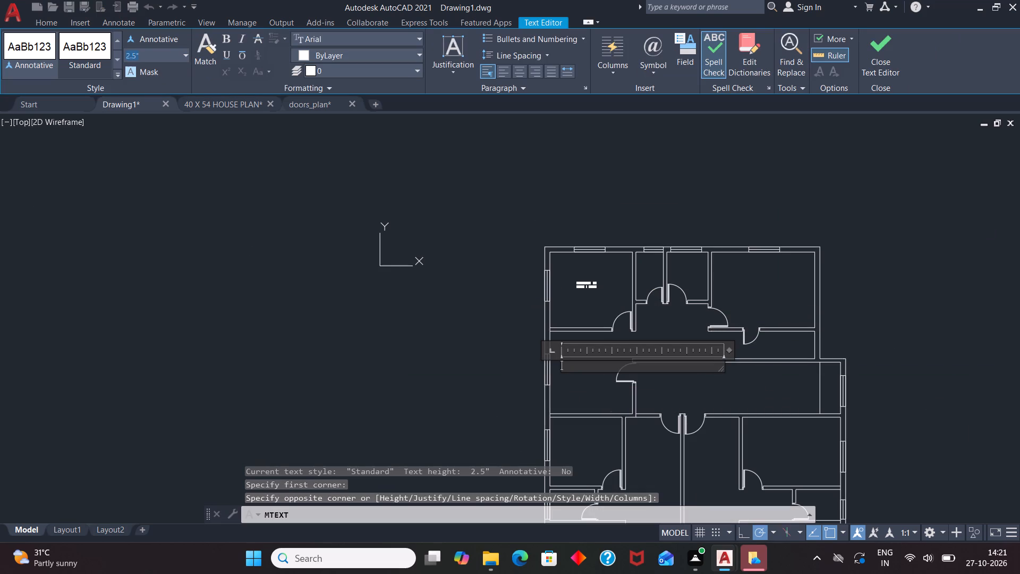
key("BackSpace")
key("4")
key("Return")
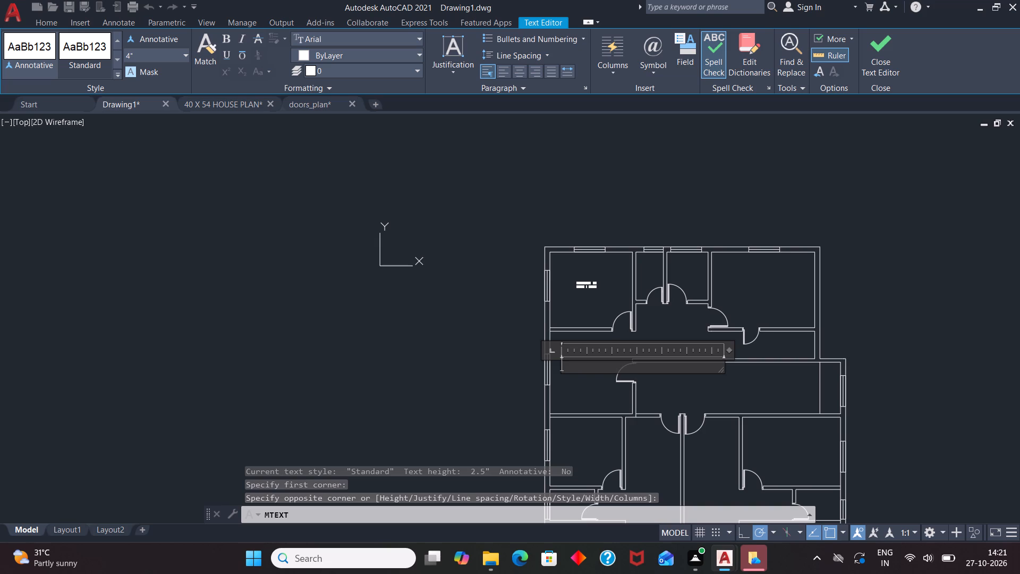
type("LIVING")
key("space")
type("/ DINING")
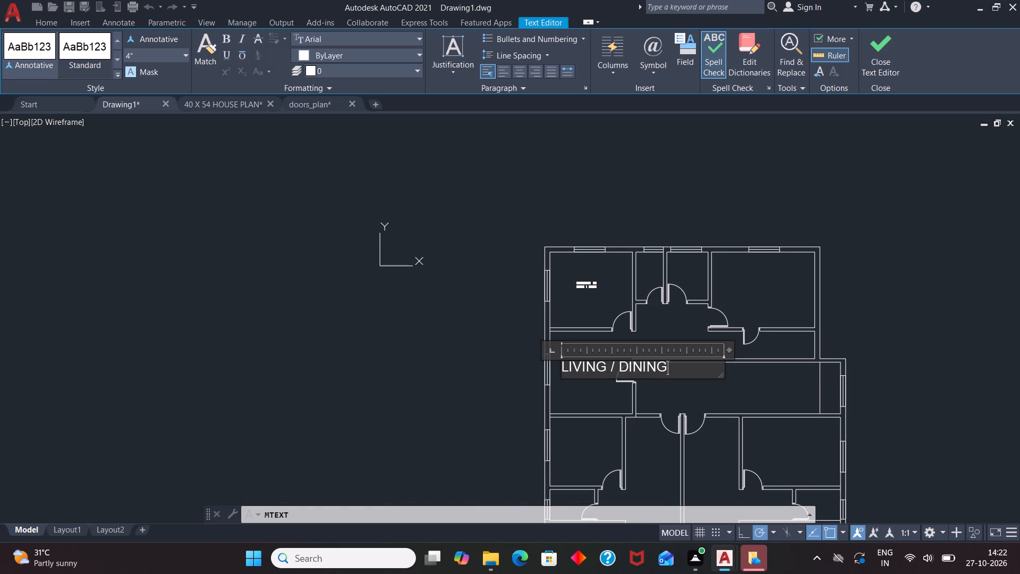
key("Return")
key("1")
type("6'-")
type("6\" X 12'-6\"")
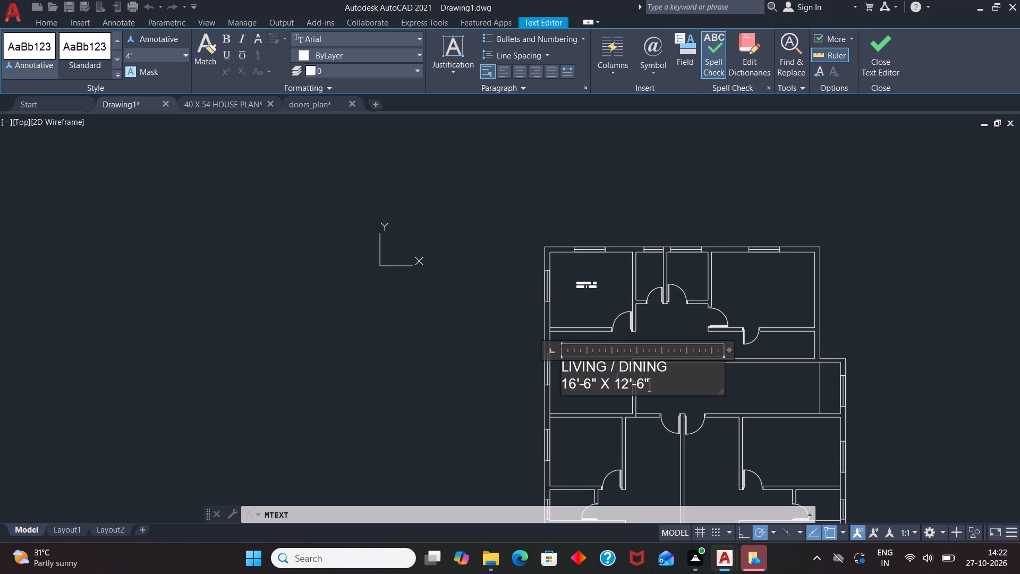
left_click(523, 327)
scroll(584, 282, "down", 1)
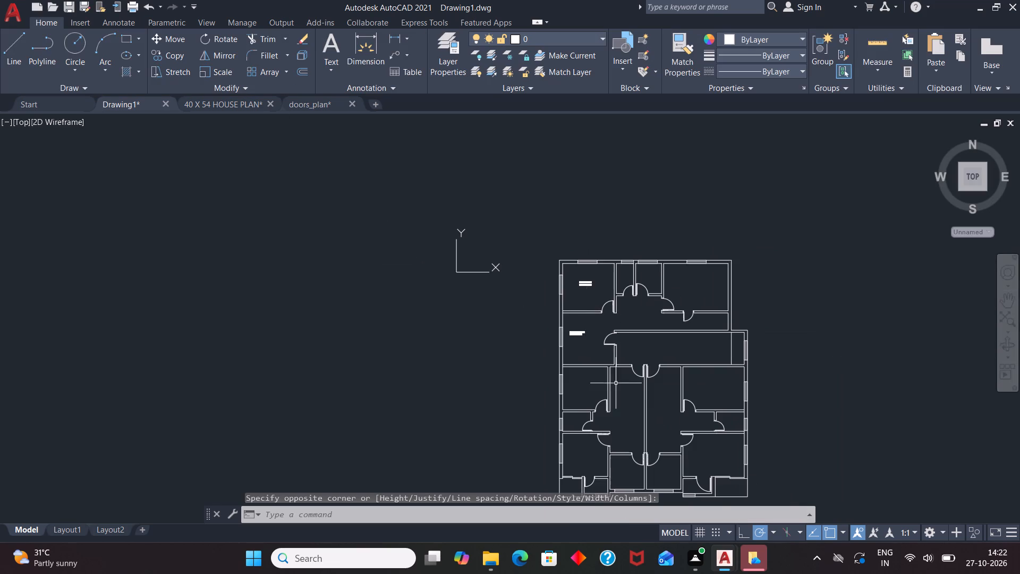
Add a 4" high multiline text label in the room below LIVING / DINING reading "BEDROOM -2" above "10'-6" X 10'-0"".
scroll(611, 411, "up", 1)
key("t")
key("Return")
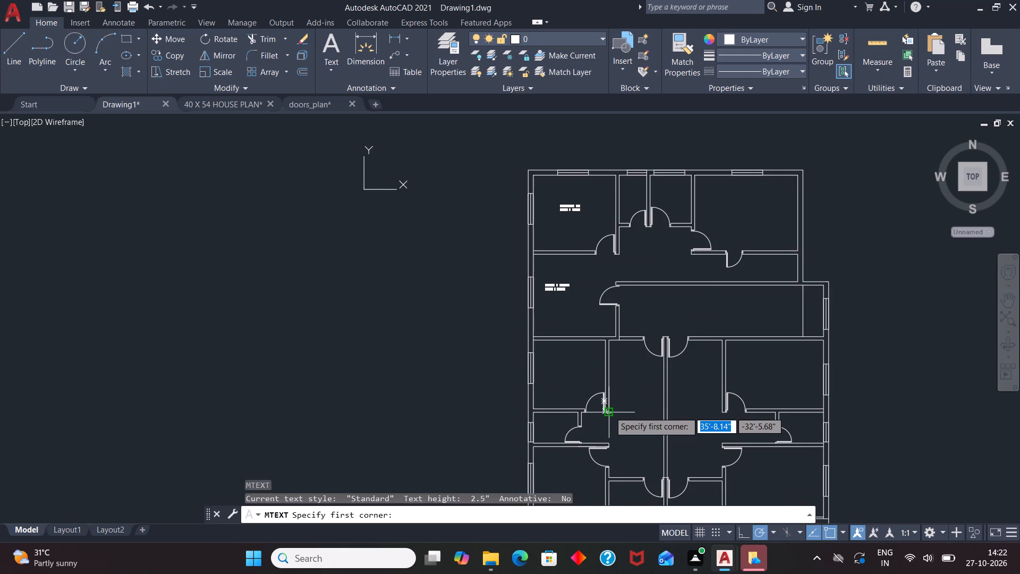
scroll(599, 372, "up", 2)
left_click_drag(463, 359, 472, 374)
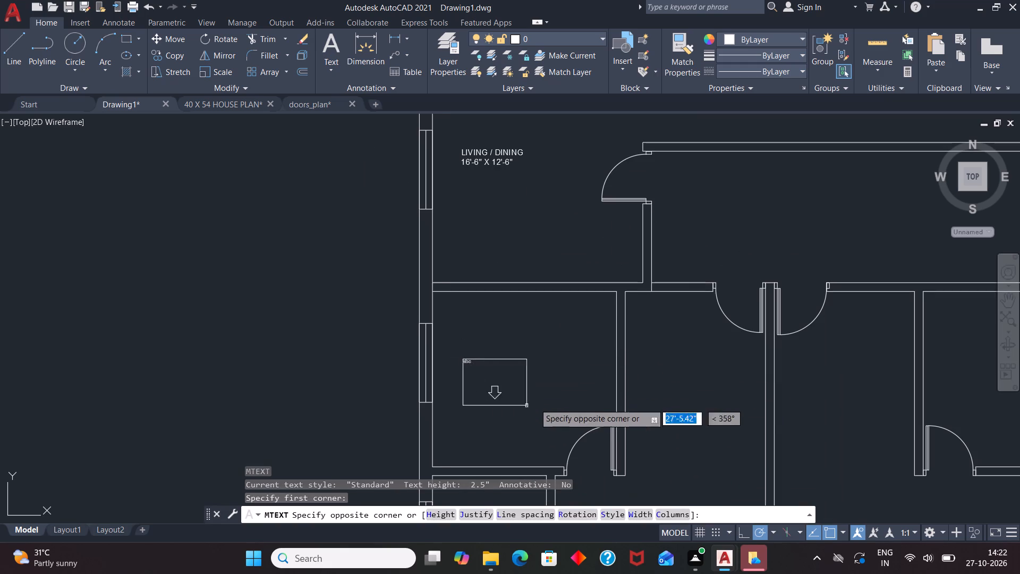
left_click(588, 400)
left_click(163, 55)
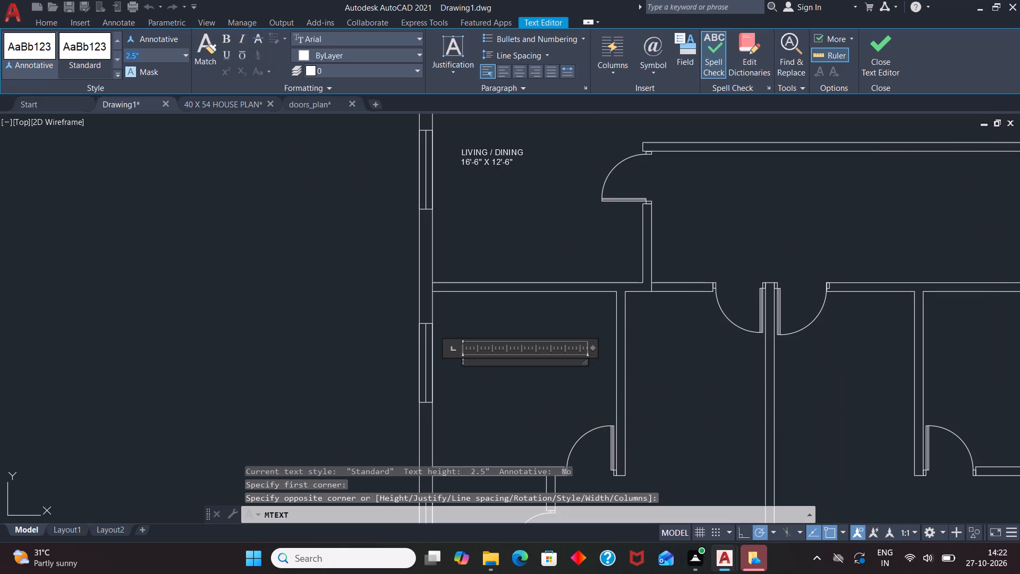
key("BackSpace")
key("4")
key("Return")
type("BEDROOM -2")
key("Return")
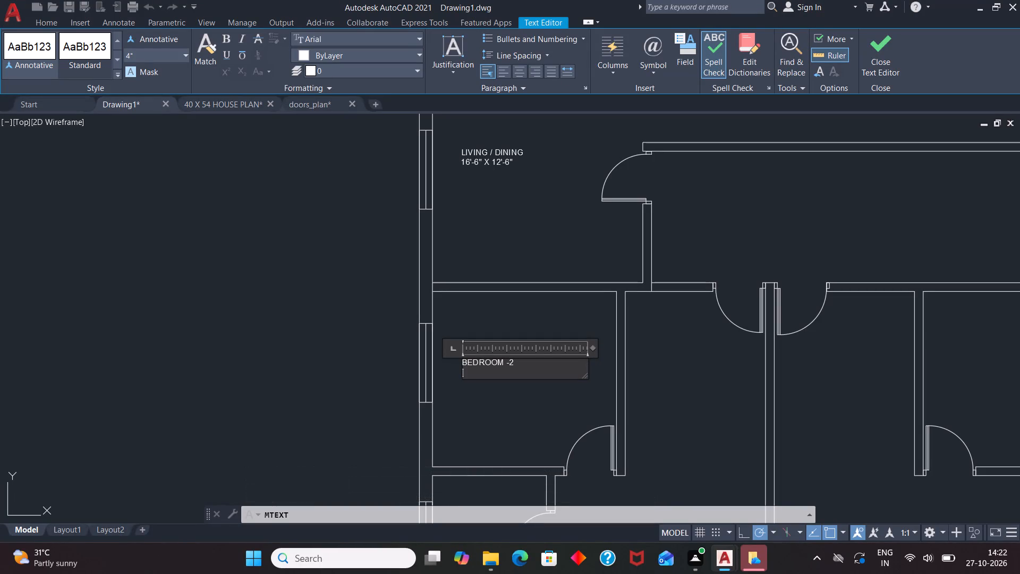
type("10'-")
type("6\" X")
key("space")
type("10'-0\"")
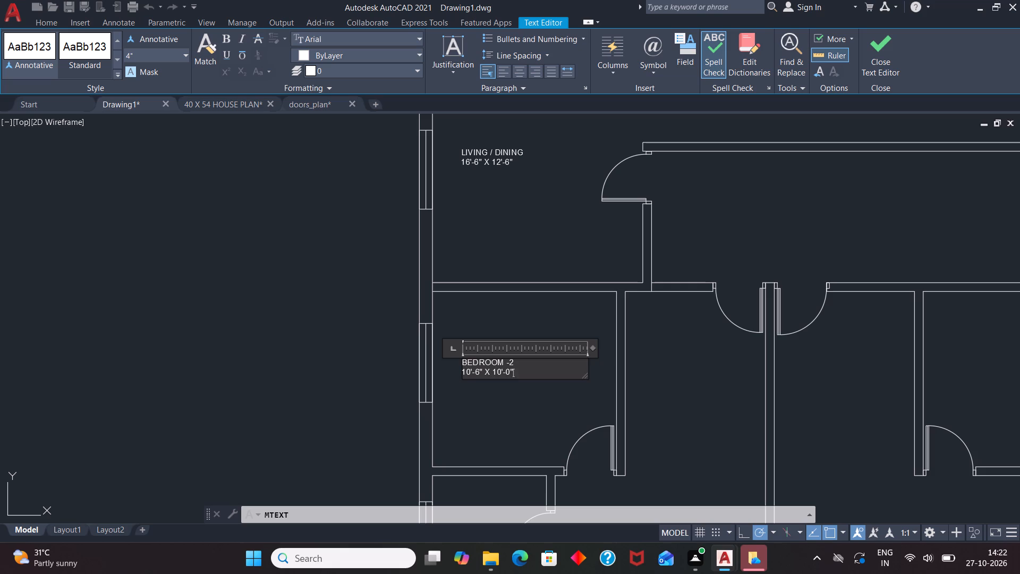
left_click(482, 391)
scroll(511, 272, "down", 2)
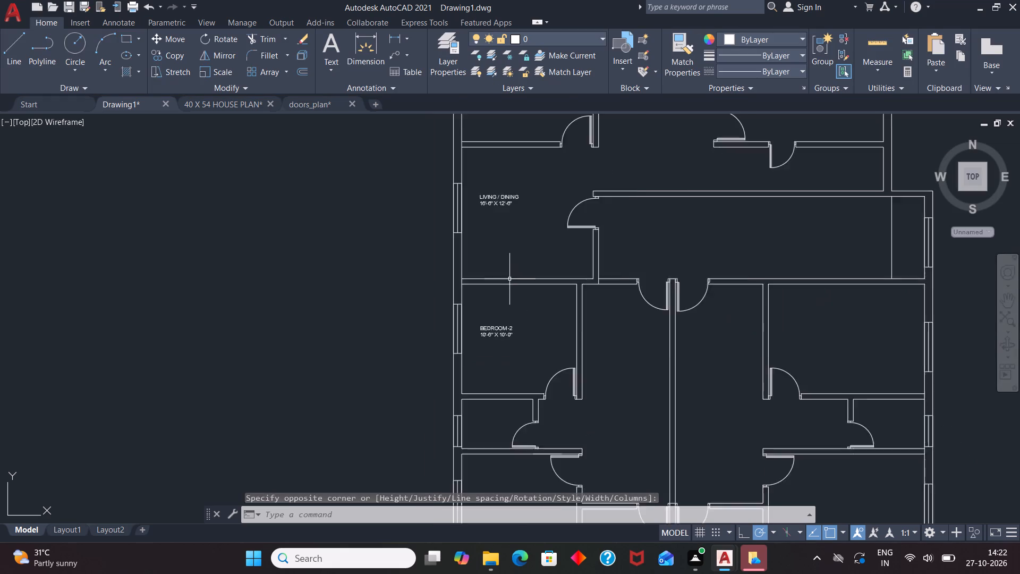
Add a 4" high multiline text label in the small room below BEDROOM -2 reading "C.TOILET" above "6'-6" X 4'-6"".
scroll(513, 401, "up", 2)
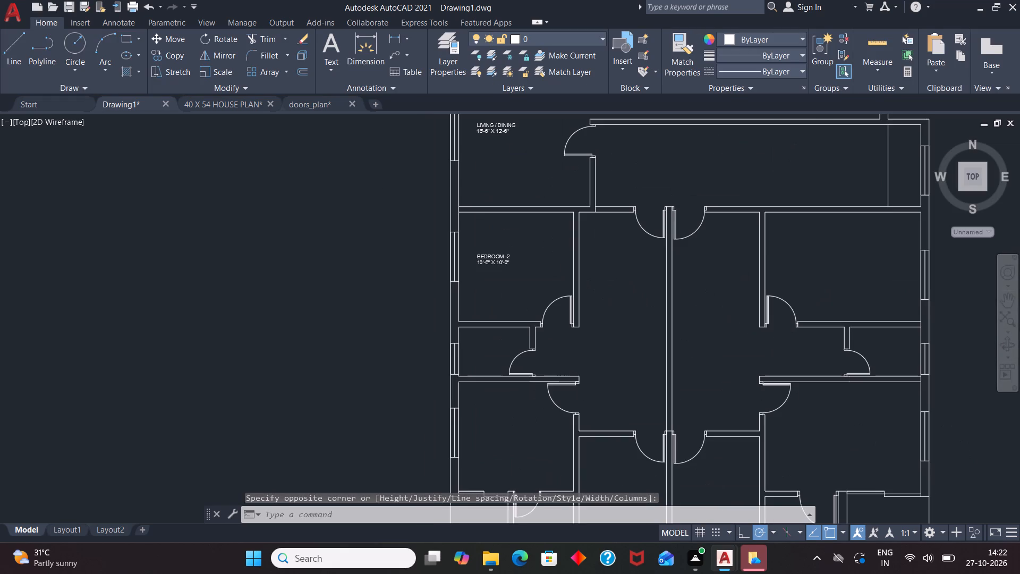
key("t")
key("Return")
scroll(440, 318, "up", 1)
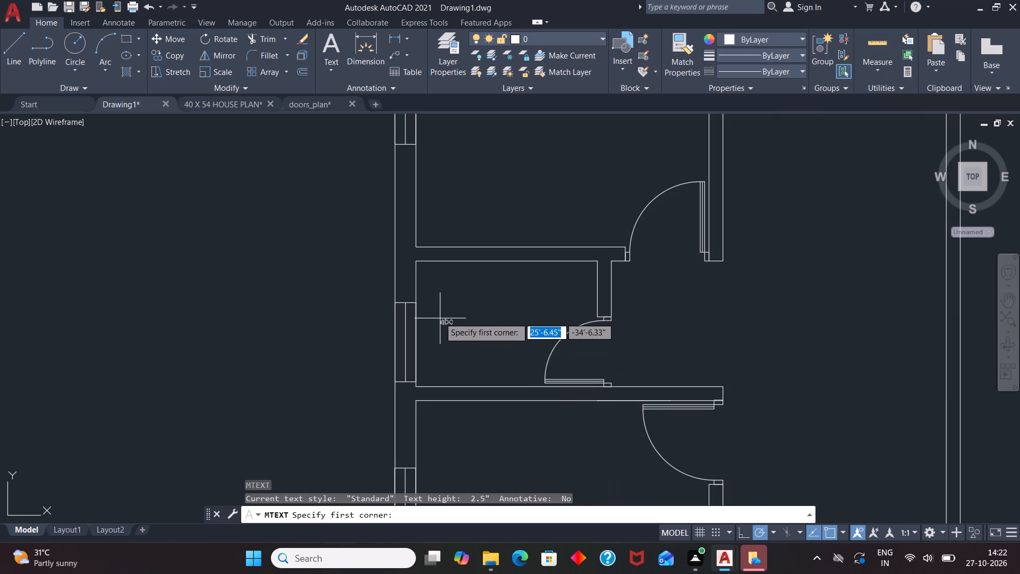
left_click_drag(430, 311, 444, 320)
left_click(532, 339)
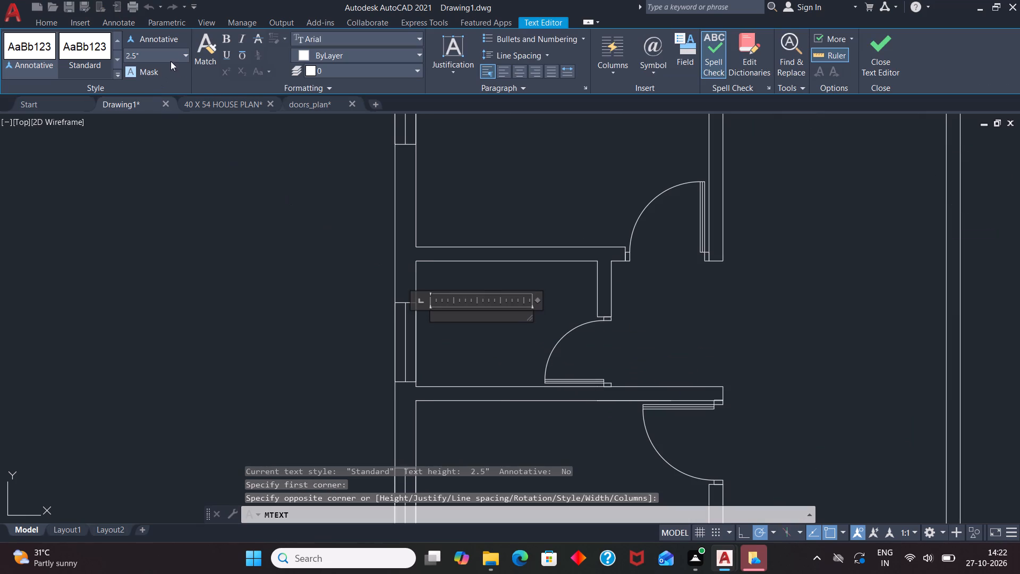
left_click(174, 48)
key("BackSpace")
key("4")
key("Return")
type("C.TOILET")
key("Return")
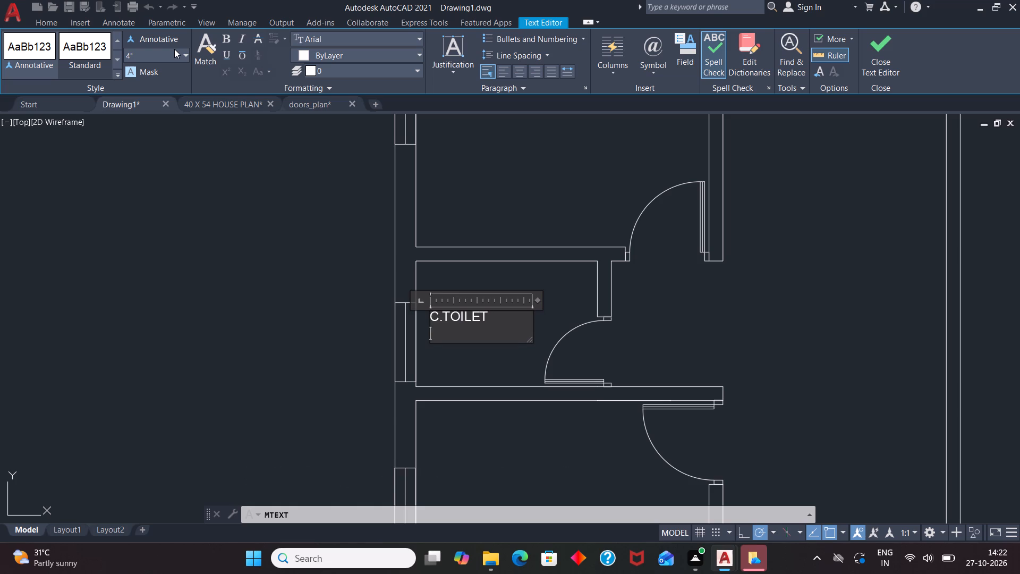
key("6")
type("'-6\" X")
key("space")
type("4'-6\"")
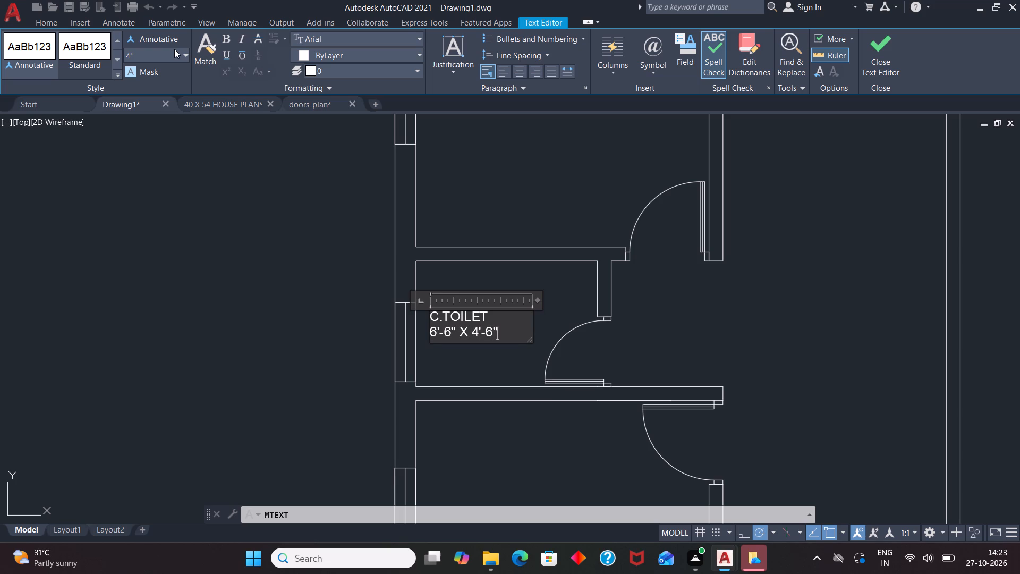
left_click(474, 371)
scroll(483, 297, "down", 1)
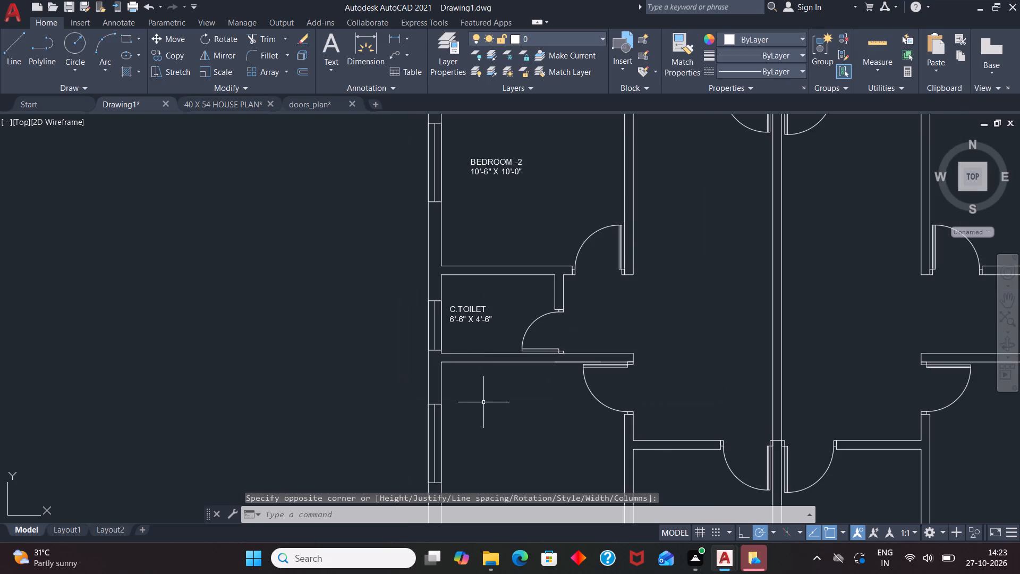
Add a 4" high multiline text label in the room below C.TOILET reading "BEDROOM -1" above "10'-6" X 10'-0"".
scroll(513, 285, "down", 2)
key("t")
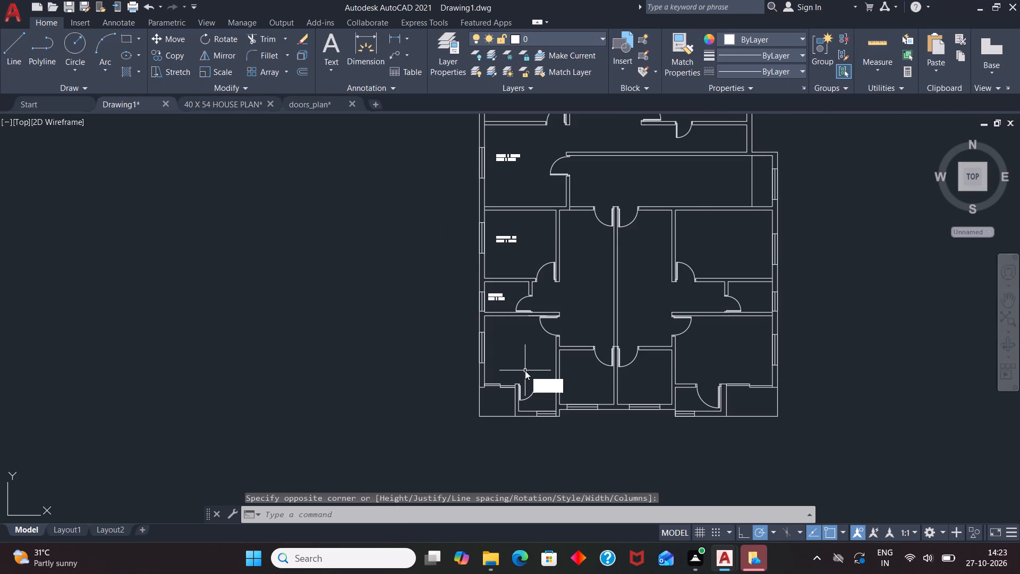
key("Return")
scroll(523, 370, "up", 2)
left_click(462, 307)
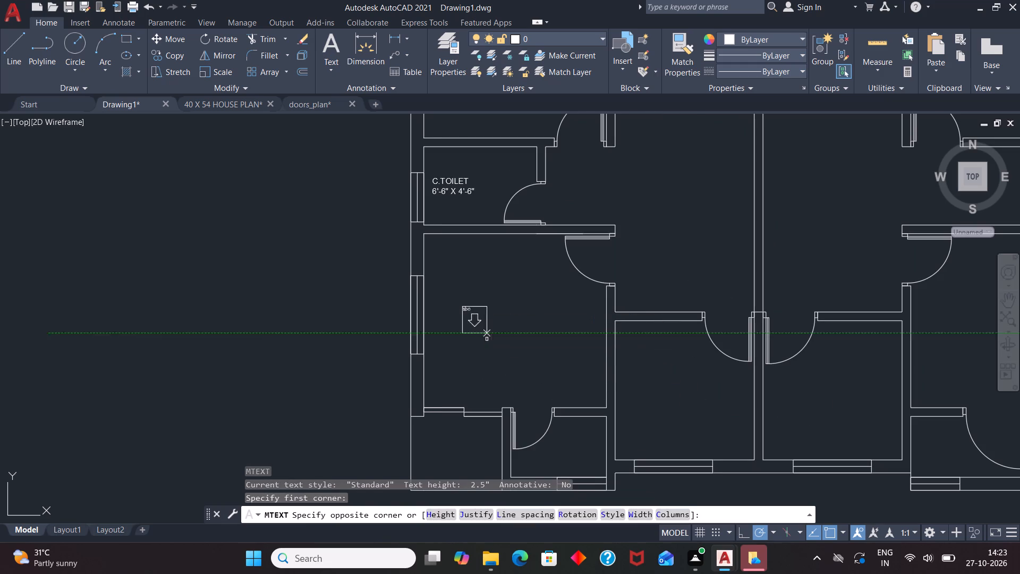
left_click(565, 352)
left_click(158, 50)
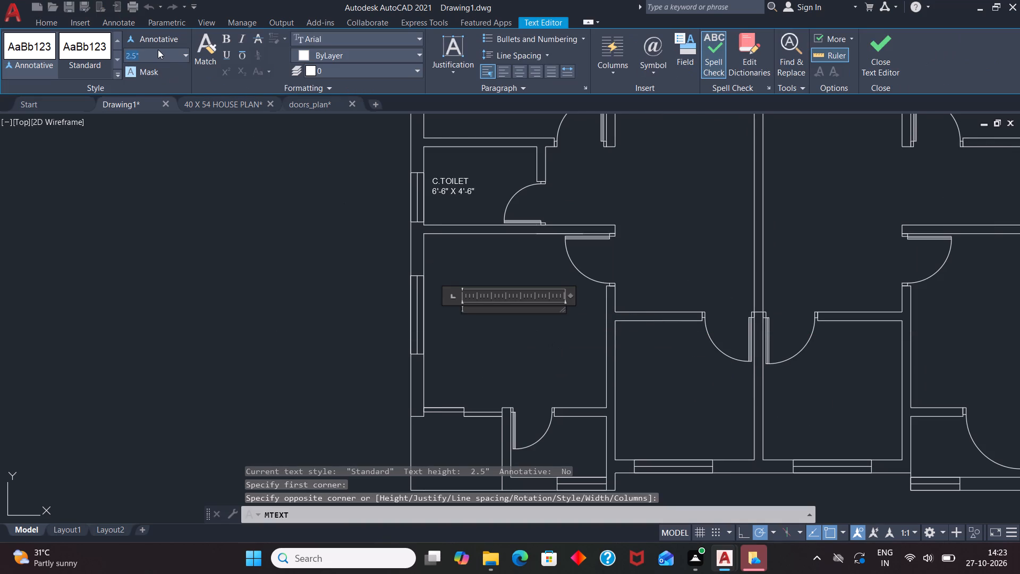
key("BackSpace")
key("4")
key("Return")
type("BEDROOM")
key("space")
type("-")
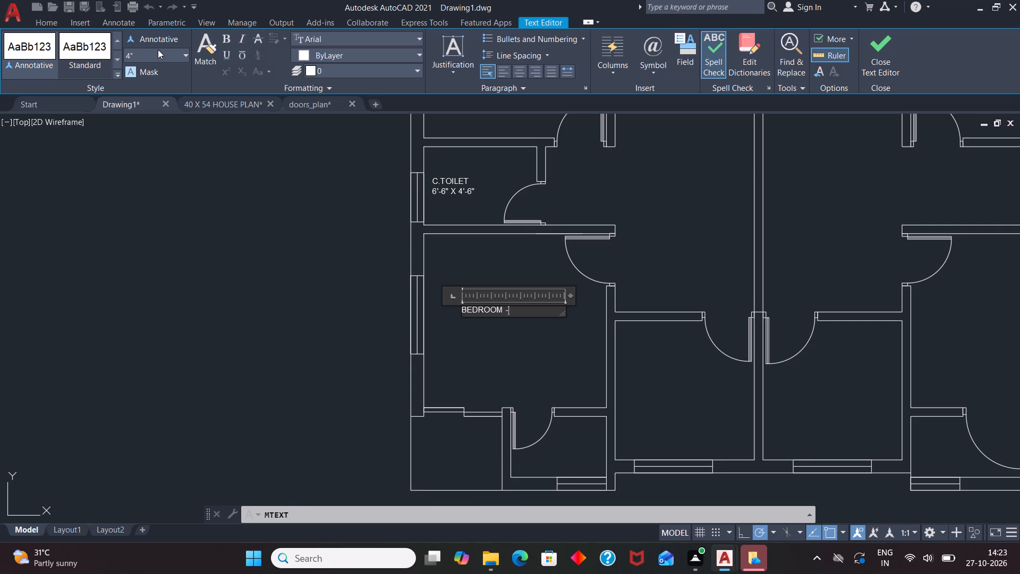
key("1")
key("Return")
type("10'-6\" X")
key("space")
type("10'-0\"")
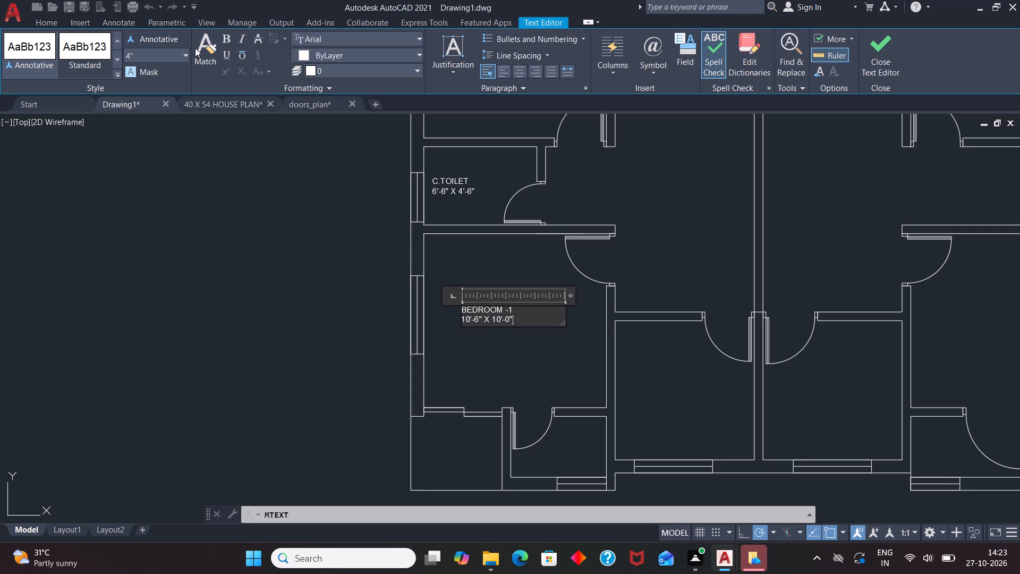
left_click(504, 375)
scroll(503, 340, "down", 2)
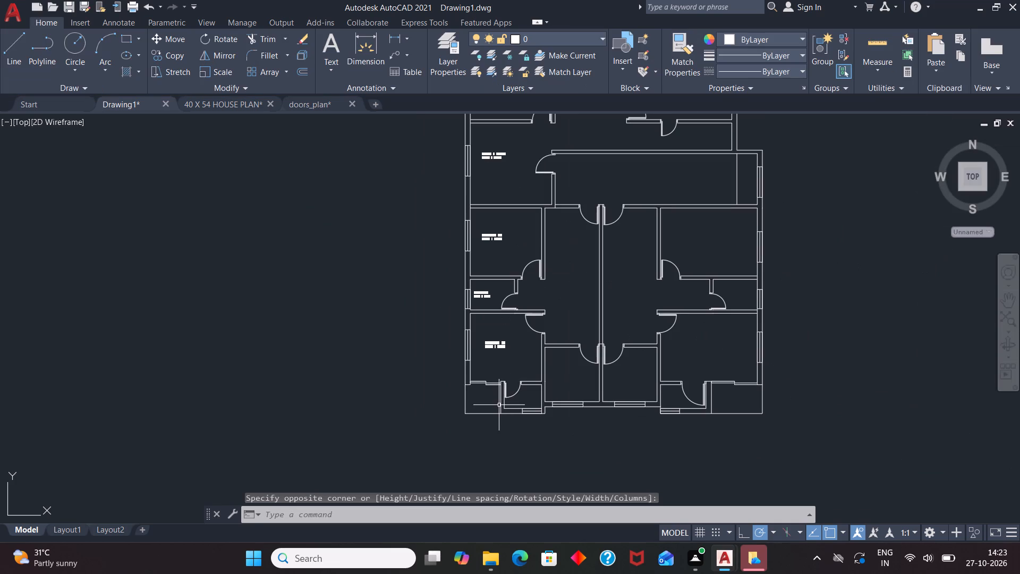
Add a 4" high multiline text label in the corner space below BEDROOM -1 reading "VER" above "5'-0" X 3'-6"".
key("t")
key("Return")
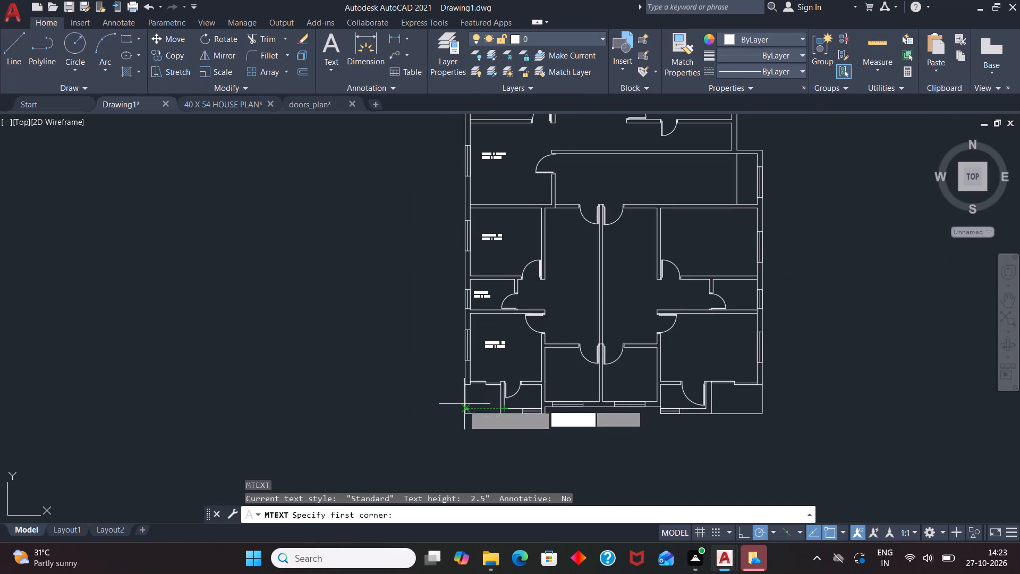
scroll(463, 406, "up", 2)
left_click(480, 384)
left_click(531, 401)
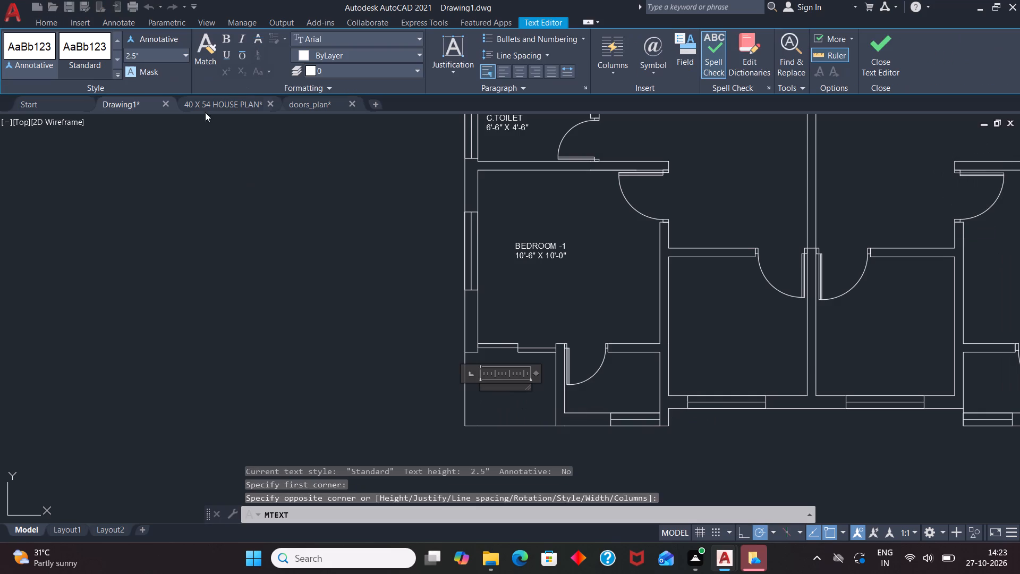
left_click(176, 54)
key("BackSpace")
key("4")
key("Return")
type("VER")
key("Return")
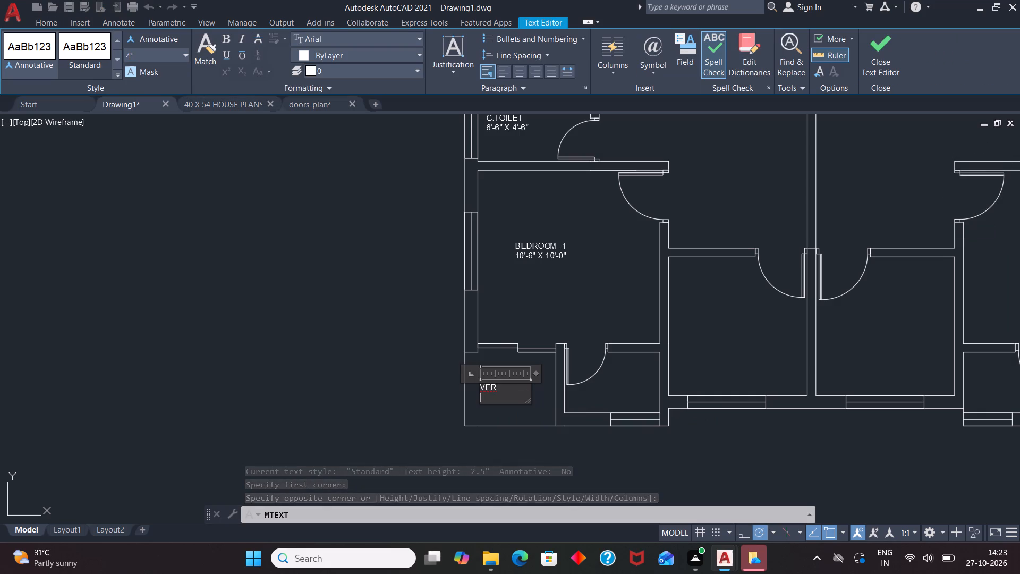
type("5'-")
type("0\" X")
key("space")
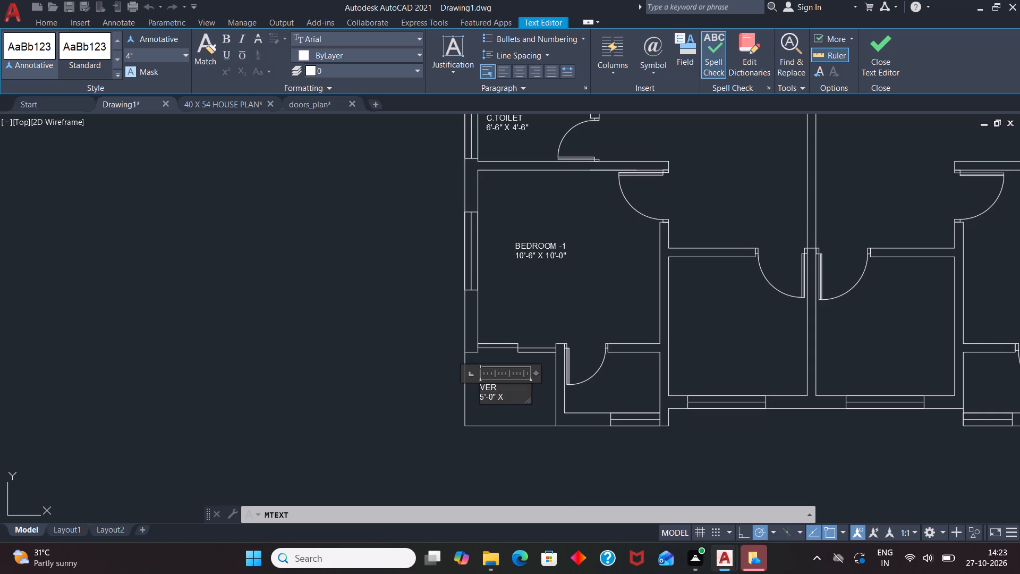
type("3'-6\"")
left_click(627, 391)
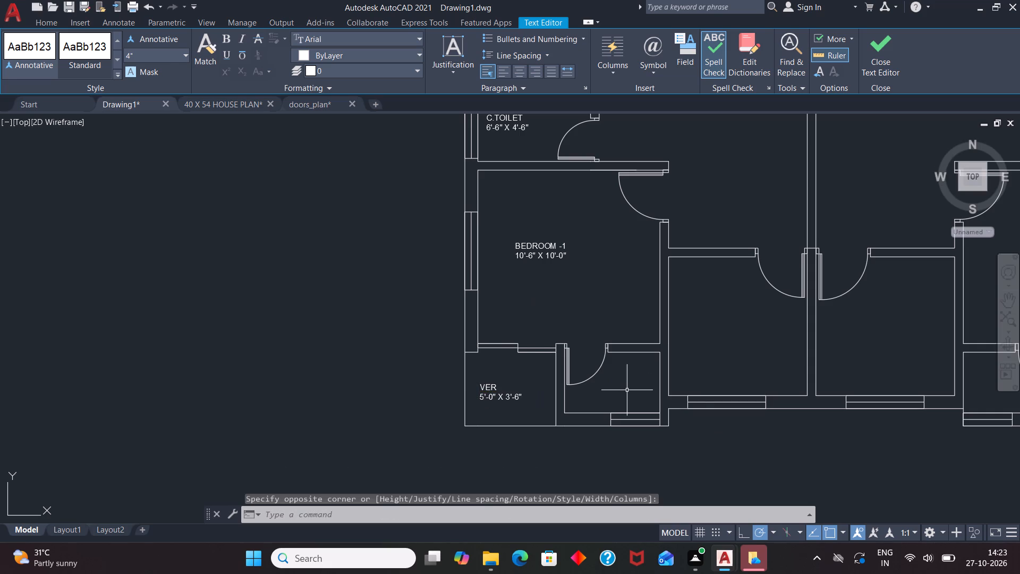
Add a 4" high multiline text label in the small room beside VER reading "A.TOILET" above "5'-6" X 3'-6"".
key("r")
key("BackSpace")
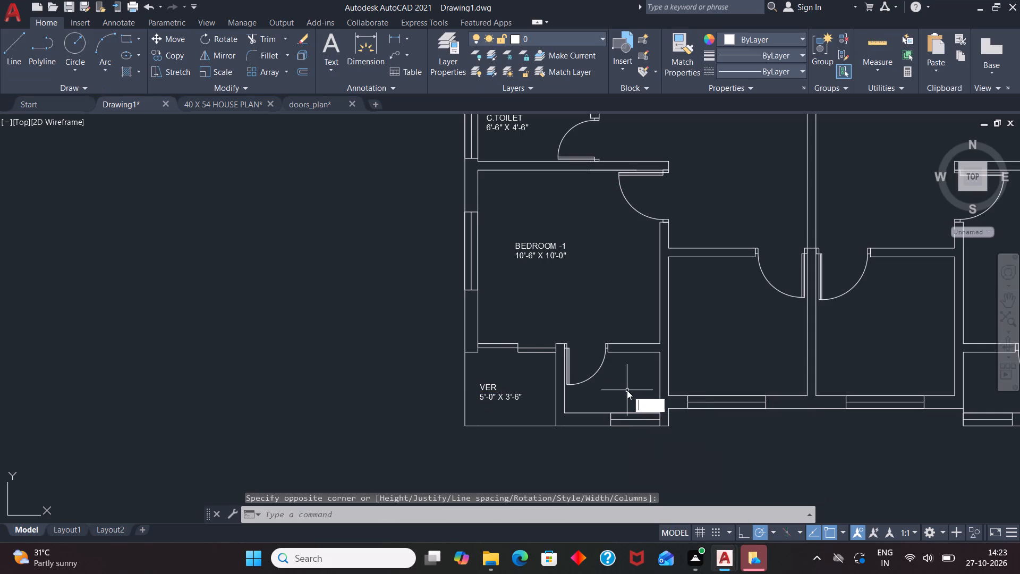
key("t")
key("Return")
scroll(626, 389, "up", 2)
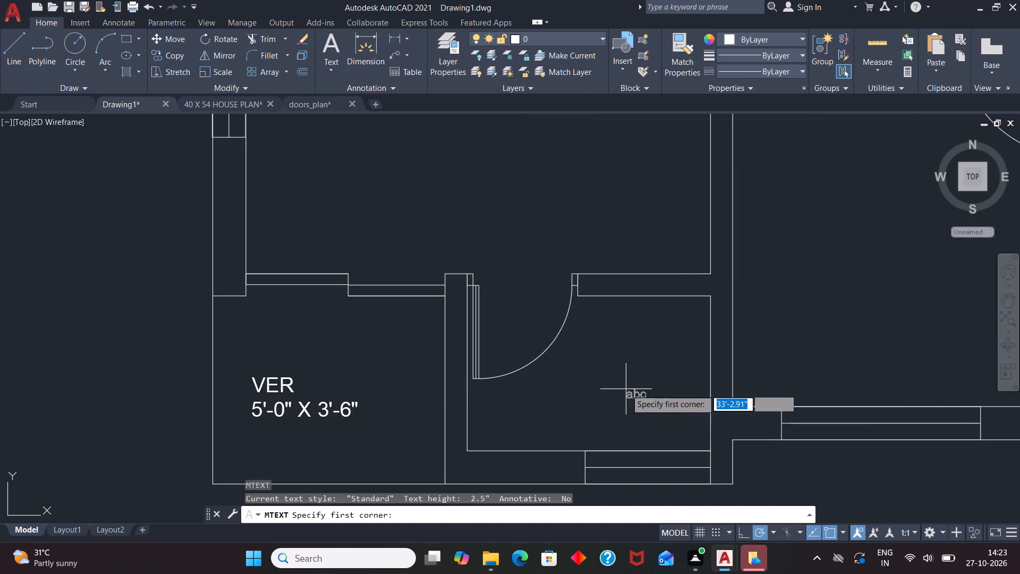
left_click_drag(551, 367, 557, 388)
left_click(674, 415)
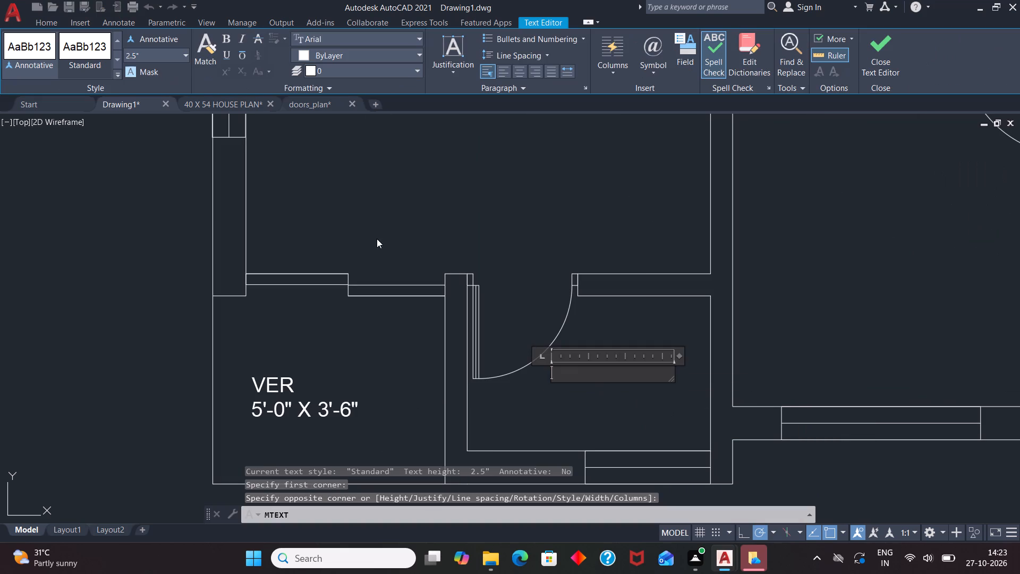
left_click(160, 50)
key("BackSpace")
key("4")
key("Return")
key("z")
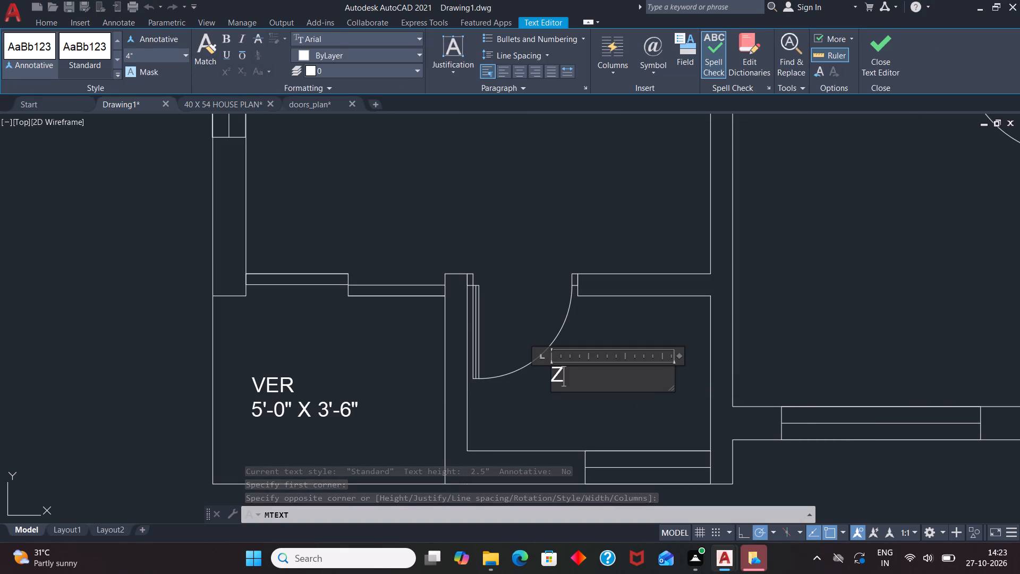
key("BackSpace")
type("A.TOILET")
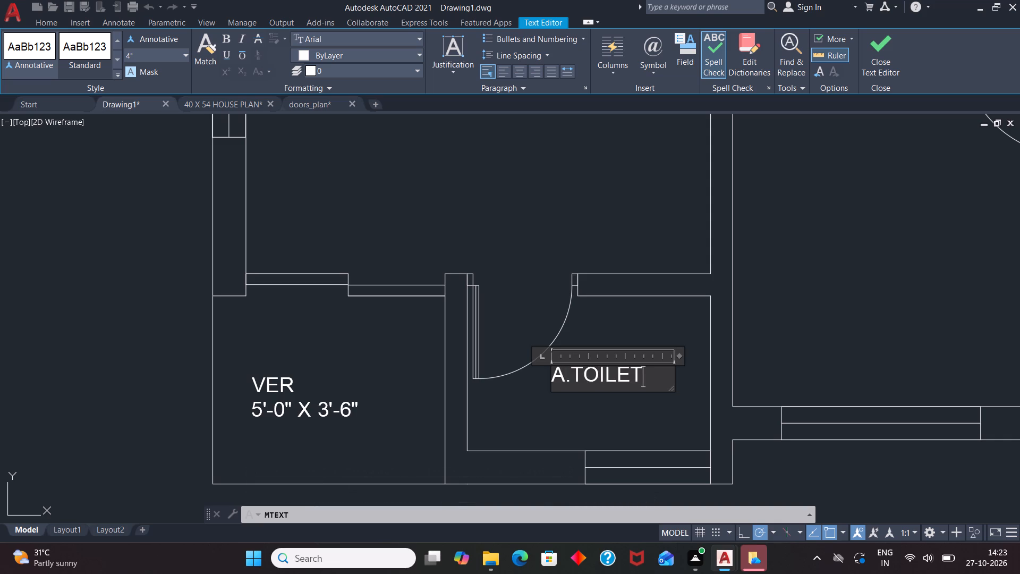
key("Return")
type("5'-6\" X")
key("space")
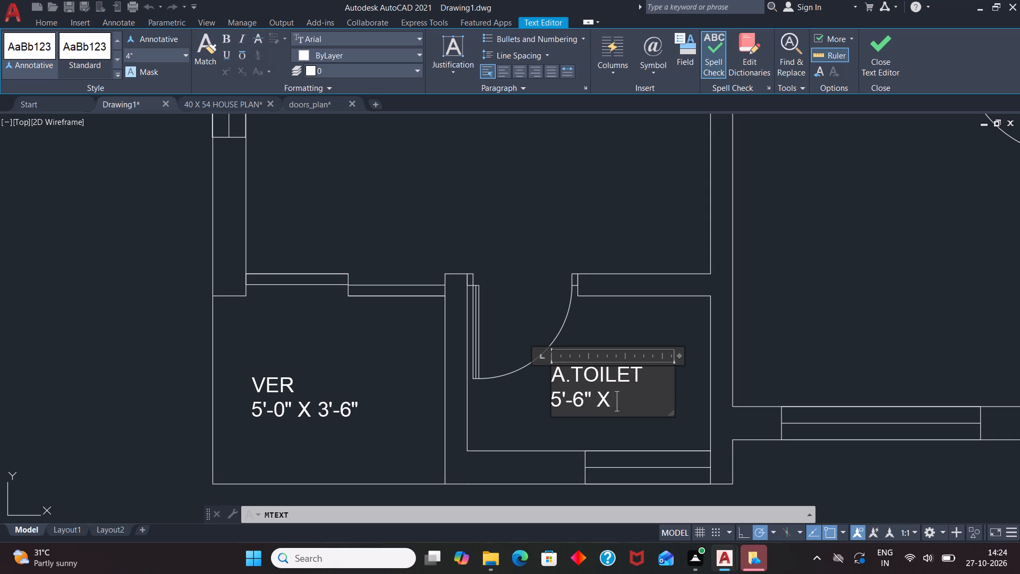
type("3'-6\"")
left_click(480, 263)
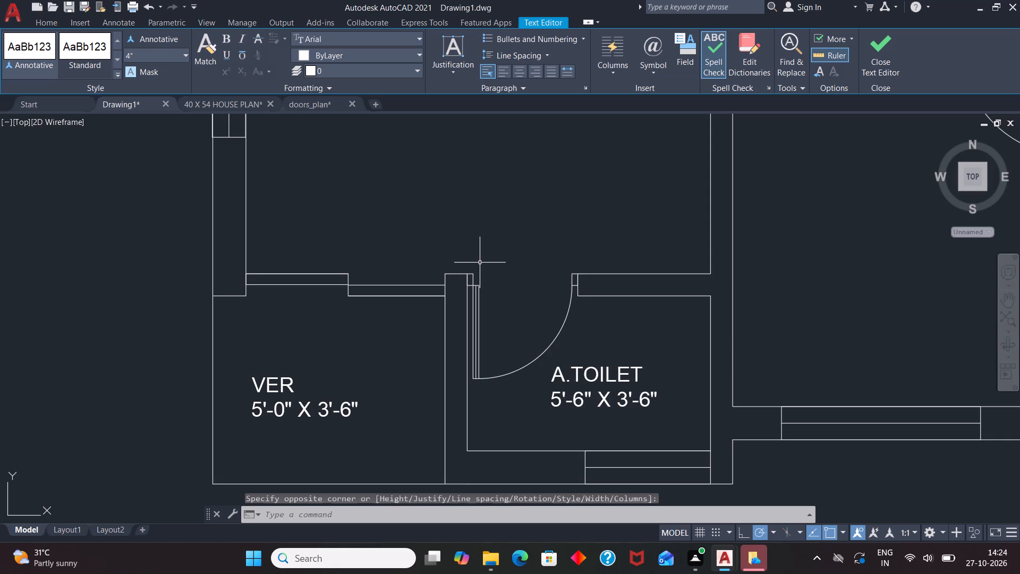
Add a 4" high multiline text label in the room east of A.TOILET reading "KITCHEN" above "8'-0" X 8'-0"".
scroll(452, 289, "down", 2)
key("t")
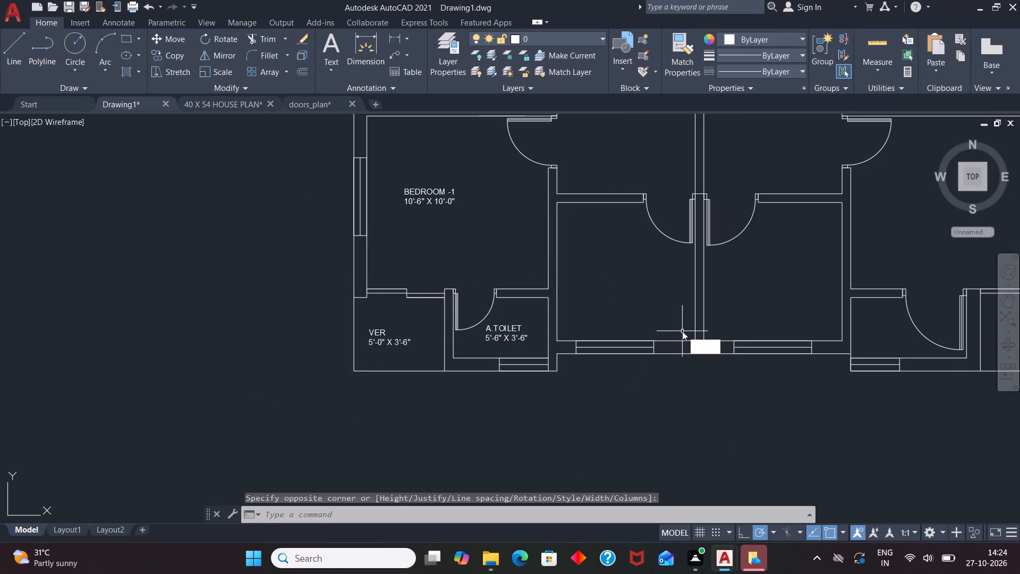
key("Return")
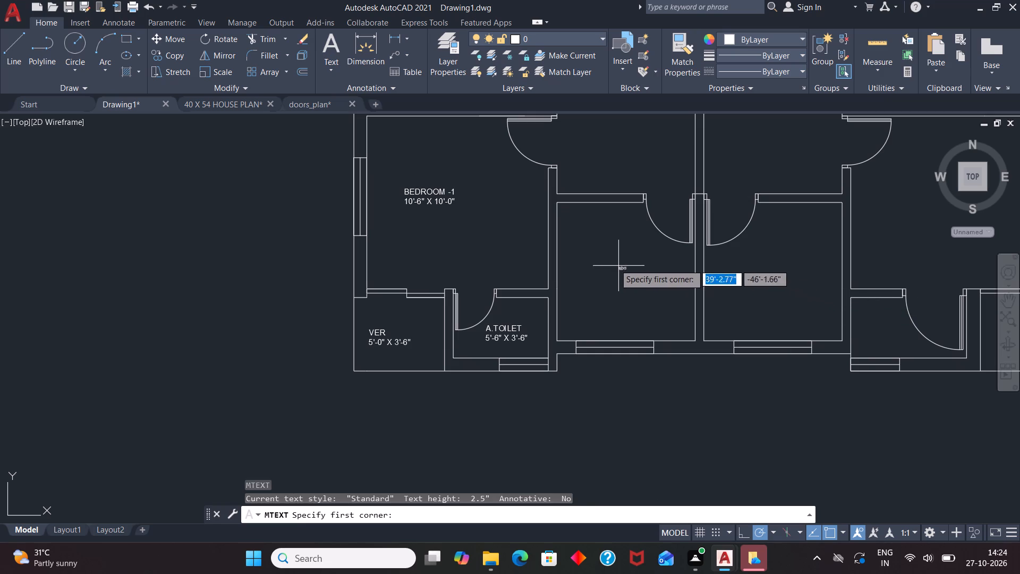
left_click_drag(574, 254, 581, 263)
left_click(667, 305)
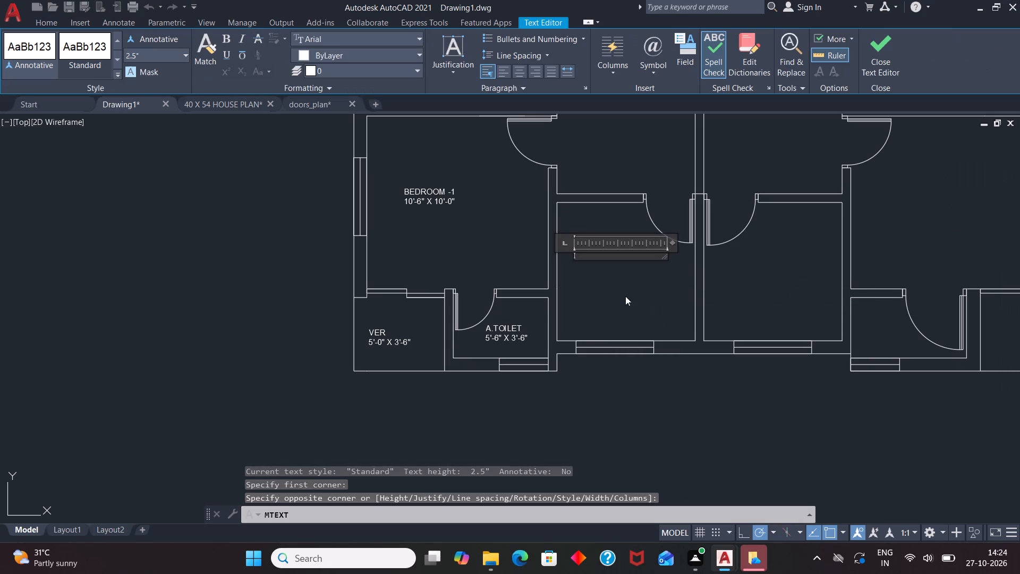
left_click(168, 51)
key("BackSpace")
key("4")
key("Return")
type("KITCH")
type("EN")
key("Return")
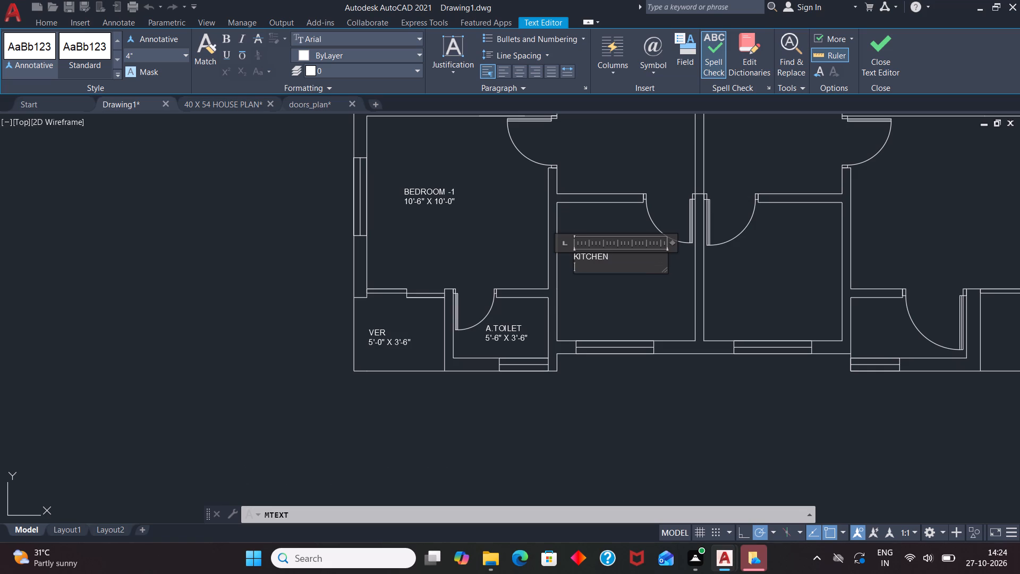
type("8'-0\" X 8'-0\"")
left_click(609, 306)
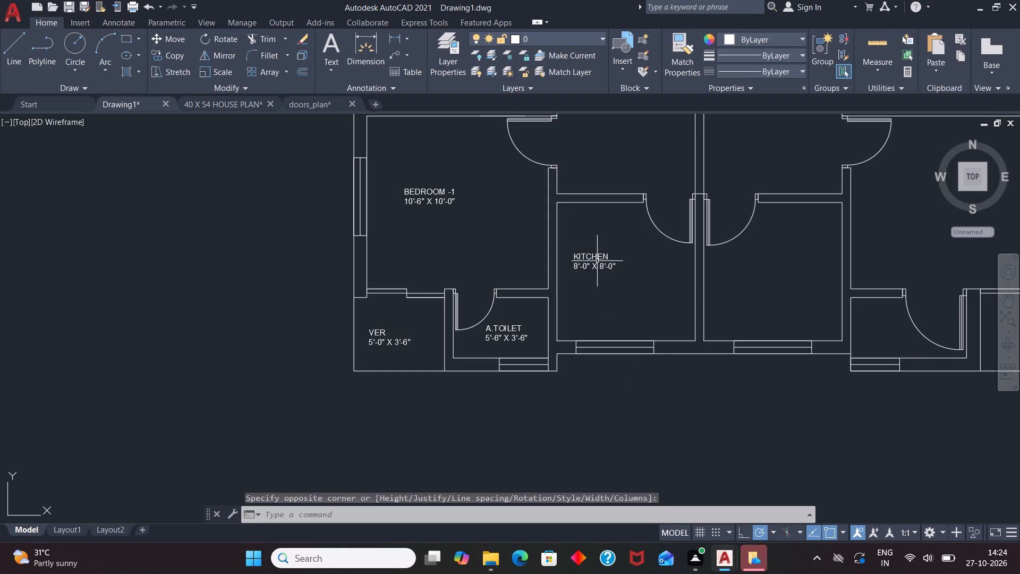
Move the KITCHEN label down and to the right, nearer the centre of its room.
left_click(597, 258)
left_click(576, 252)
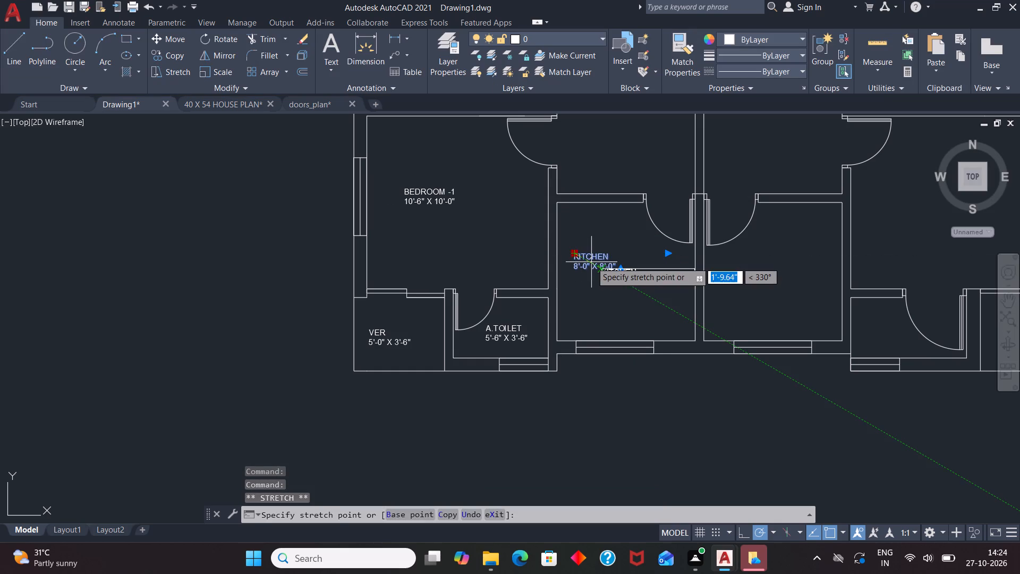
left_click(591, 262)
key("Escape")
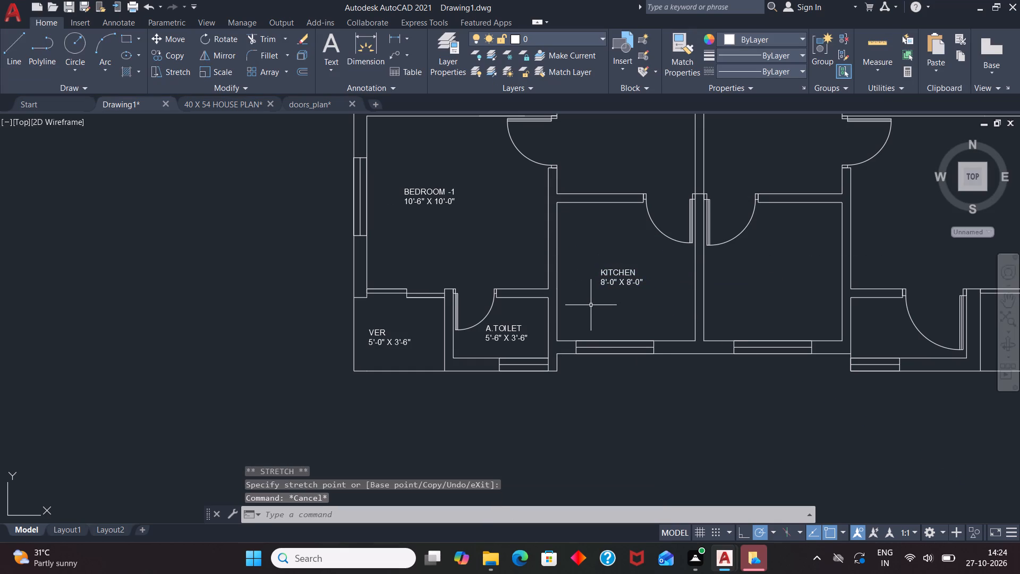
Add a 4" high multiline text label in the mirrored room beside KITCHEN reading "KITCHEN" above "8'-0" X 8'-0"".
key("t")
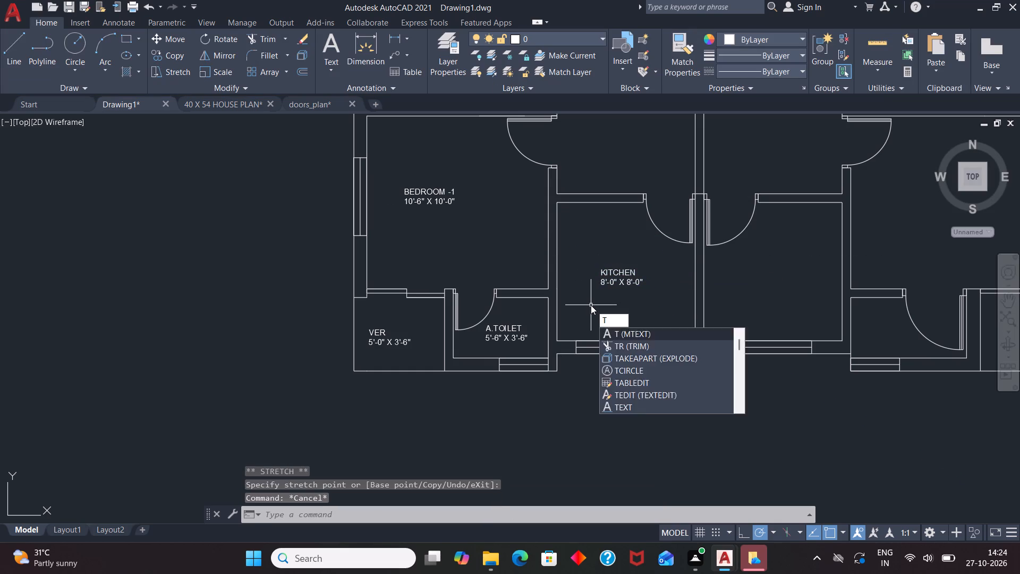
key("Return")
left_click(729, 270)
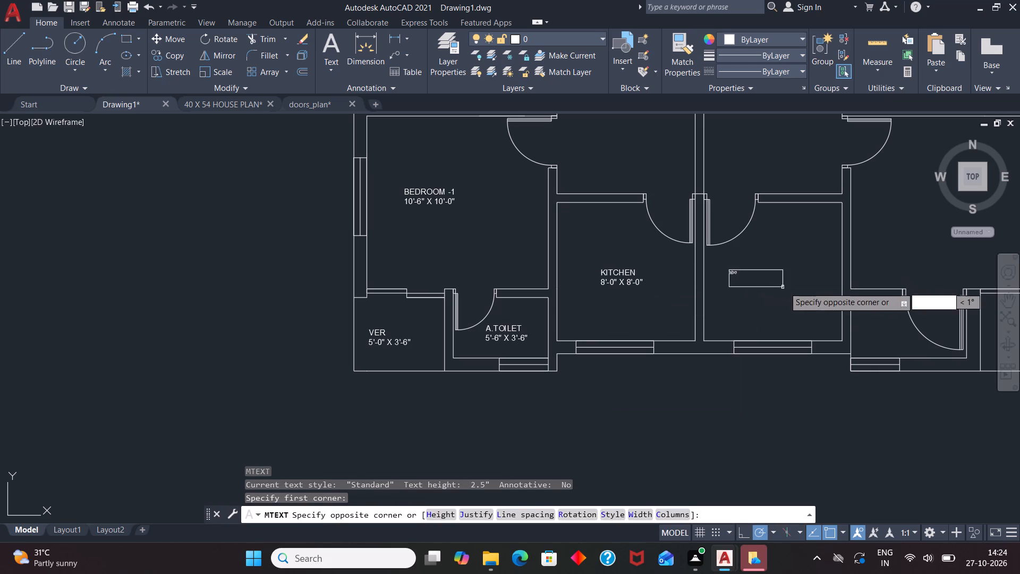
left_click(806, 289)
left_click(177, 55)
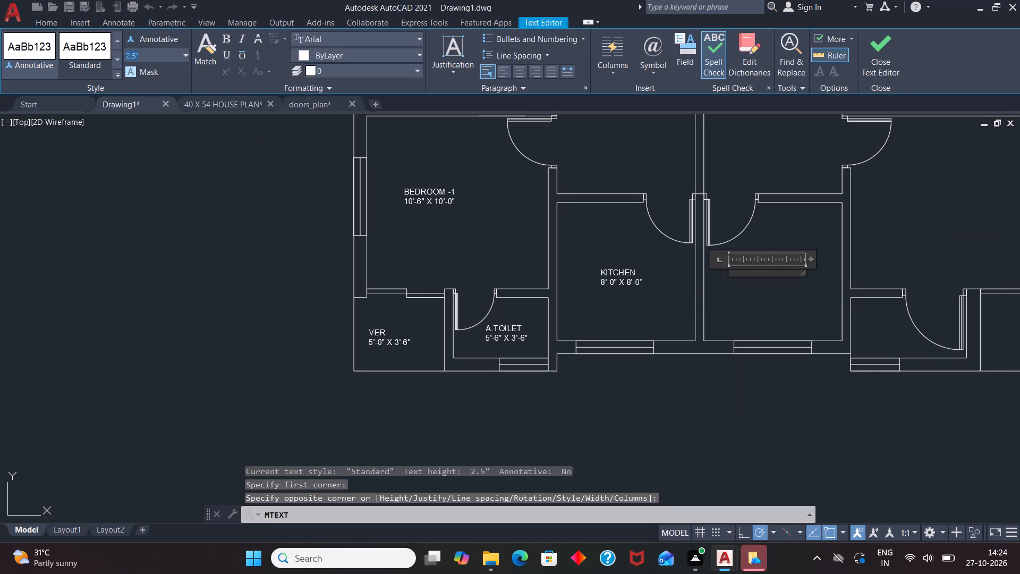
key("BackSpace")
key("4")
key("Return")
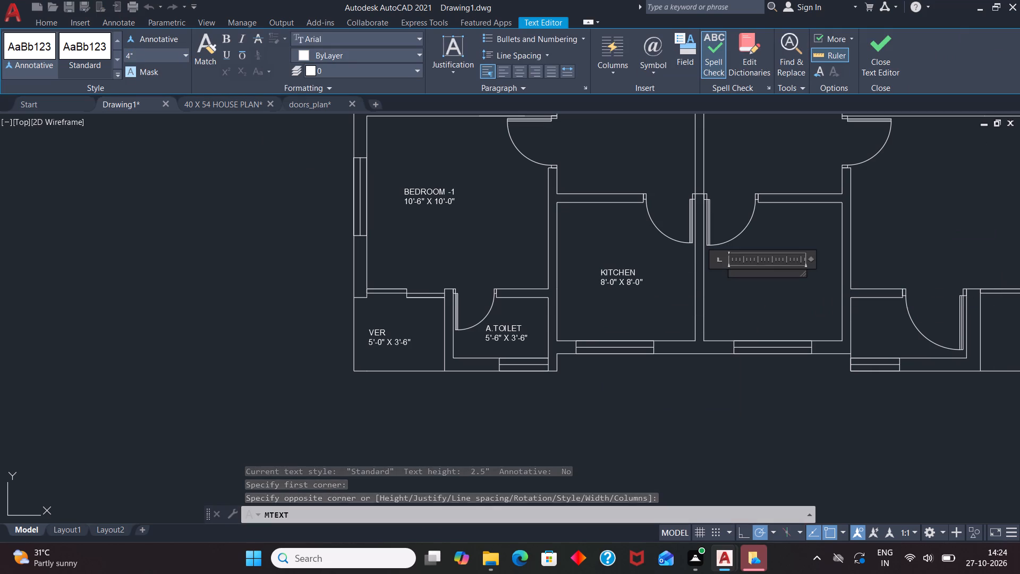
type("KITCHEN")
key("Return")
type("8'-0\" X 8'-0\"")
left_click(647, 404)
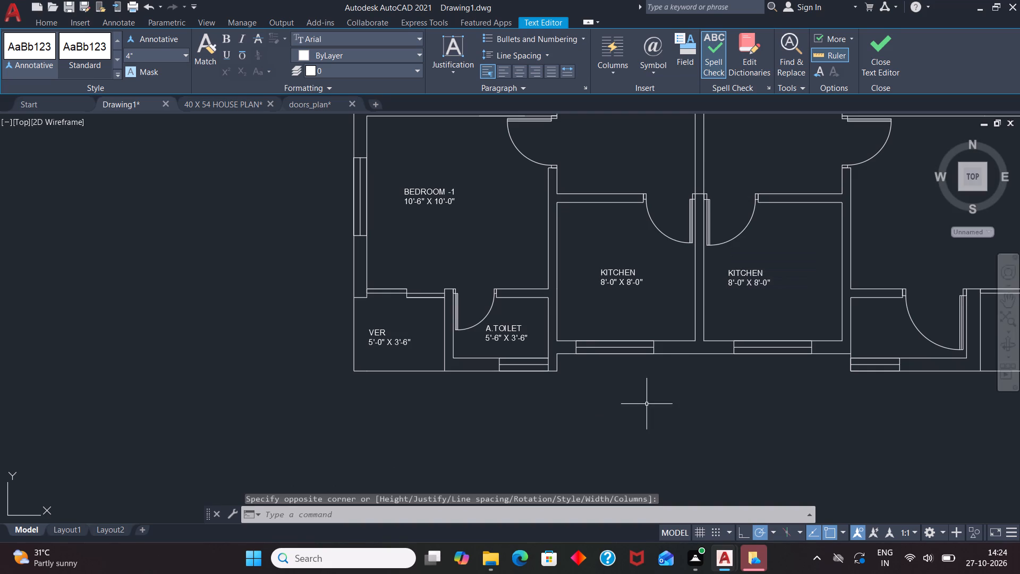
Add a 4" high multiline text label in the small room east of the mirrored KITCHEN reading "A.TOILET" above "5'-6" X 3'-6"".
scroll(501, 297, "down", 2)
scroll(755, 291, "up", 1)
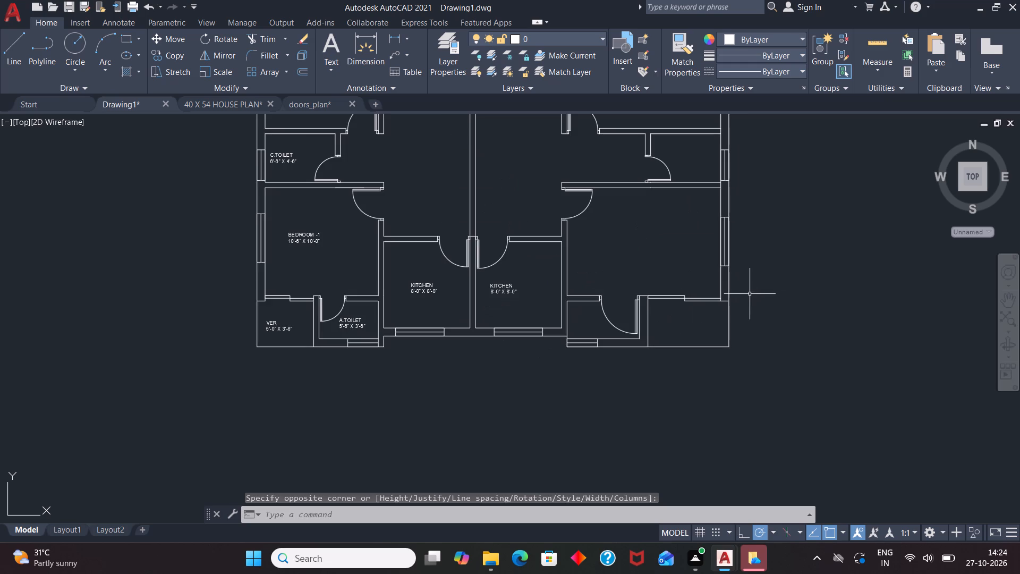
key("t")
key("Return")
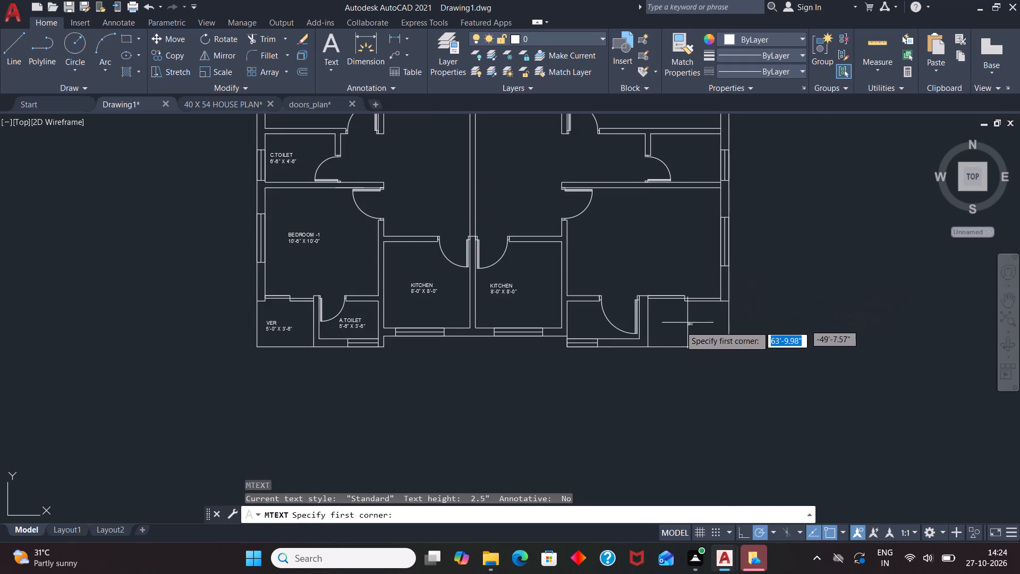
scroll(673, 329, "up", 2)
left_click_drag(417, 308, 420, 316)
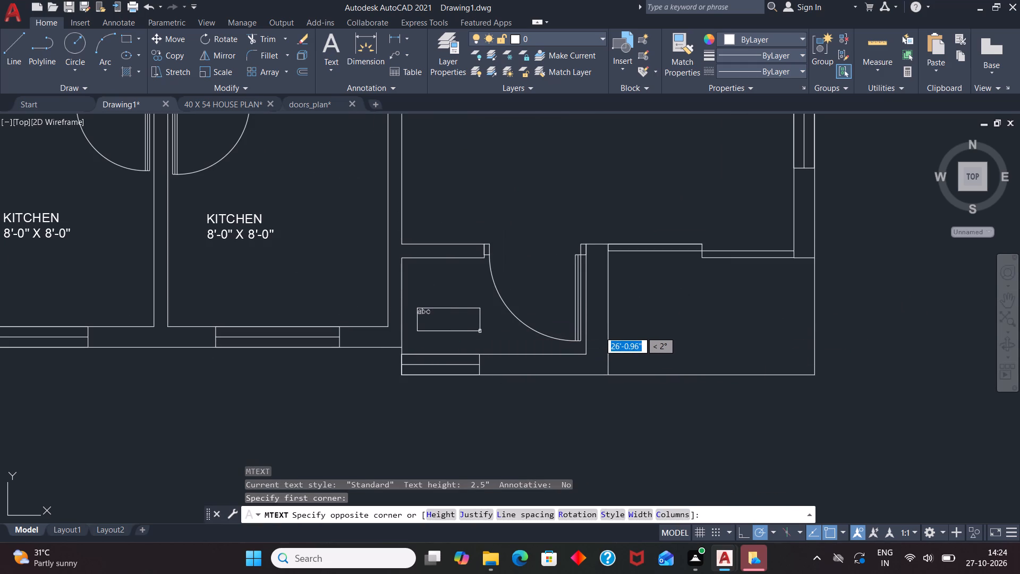
left_click(480, 331)
left_click(167, 56)
key("BackSpace")
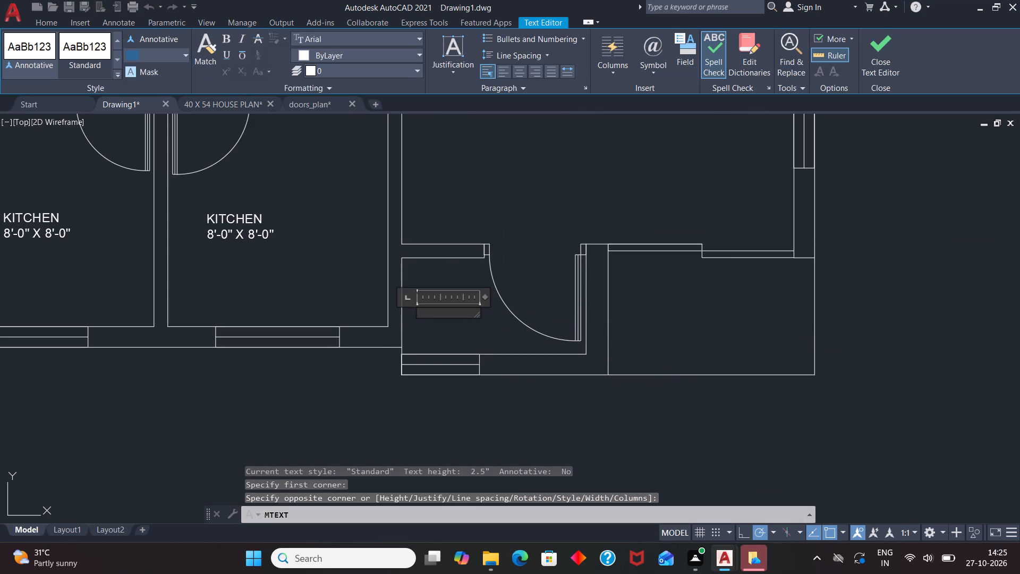
key("4")
key("Return")
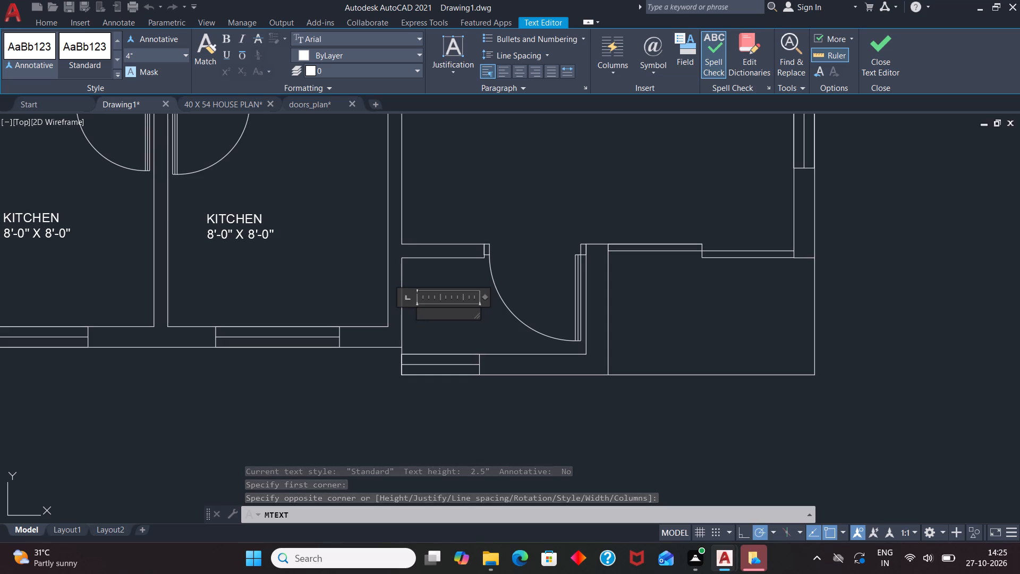
type("A.TOILET")
key("Return")
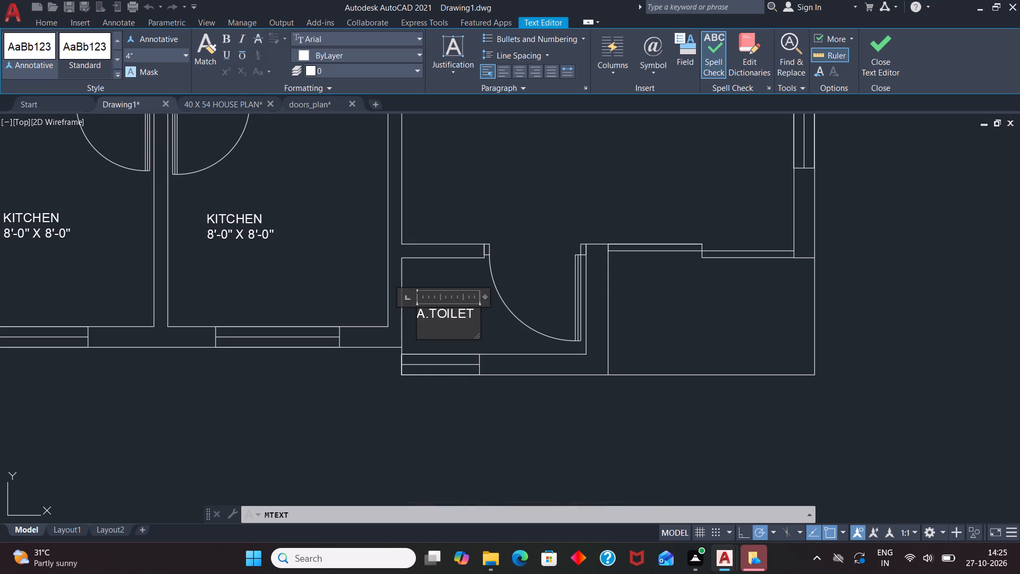
type("5'-6\" X")
key("space")
type("3'-6\"")
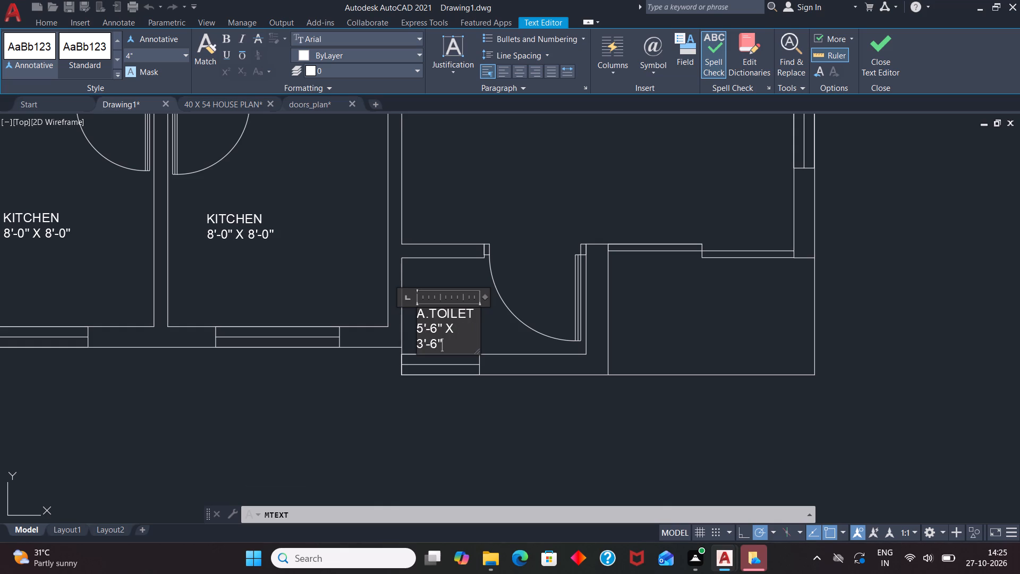
left_click_drag(482, 297, 522, 306)
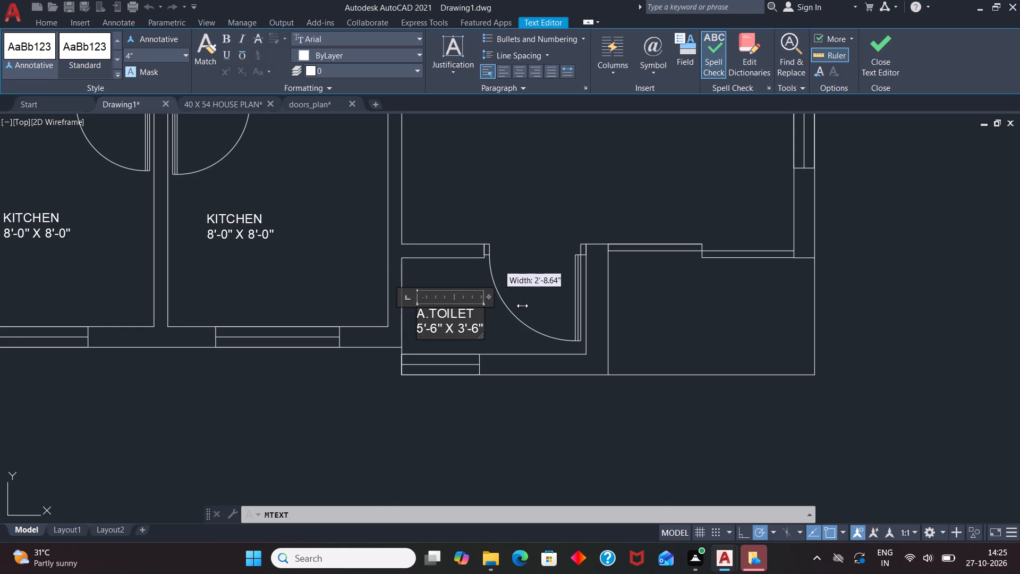
left_click_drag(522, 306, 538, 306)
left_click(536, 368)
Add a 4" high multiline text label in the corner room east of the mirrored A.TOILET reading "VER" above "5'-0" X 3'-6"".
key("t")
key("Return")
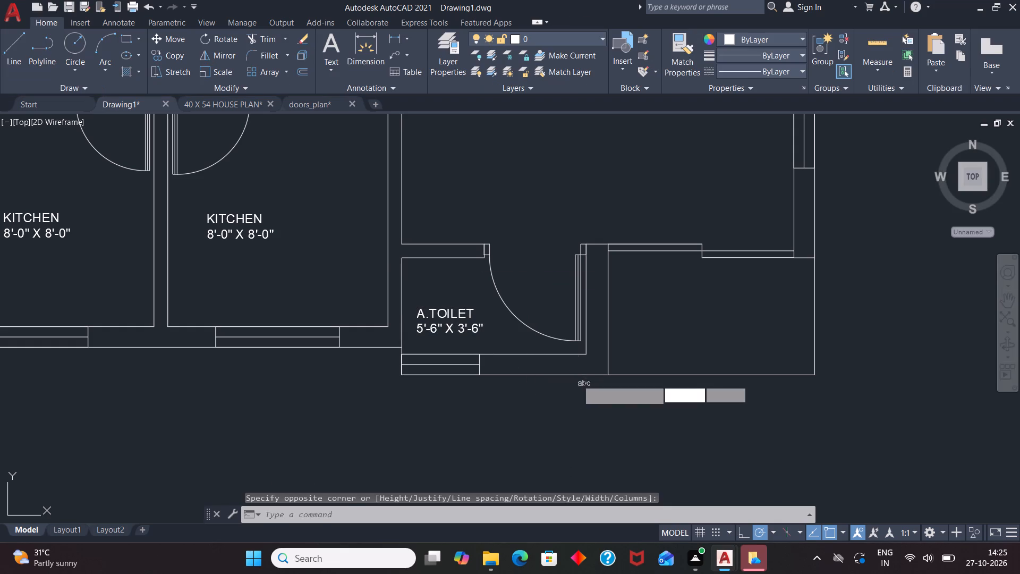
left_click_drag(650, 307, 668, 317)
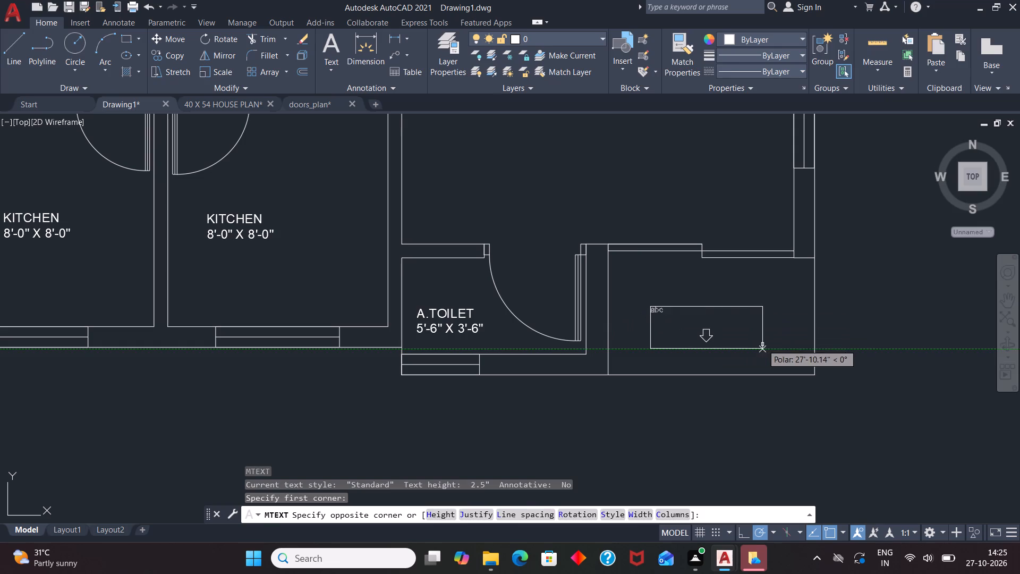
left_click(762, 344)
left_click(169, 53)
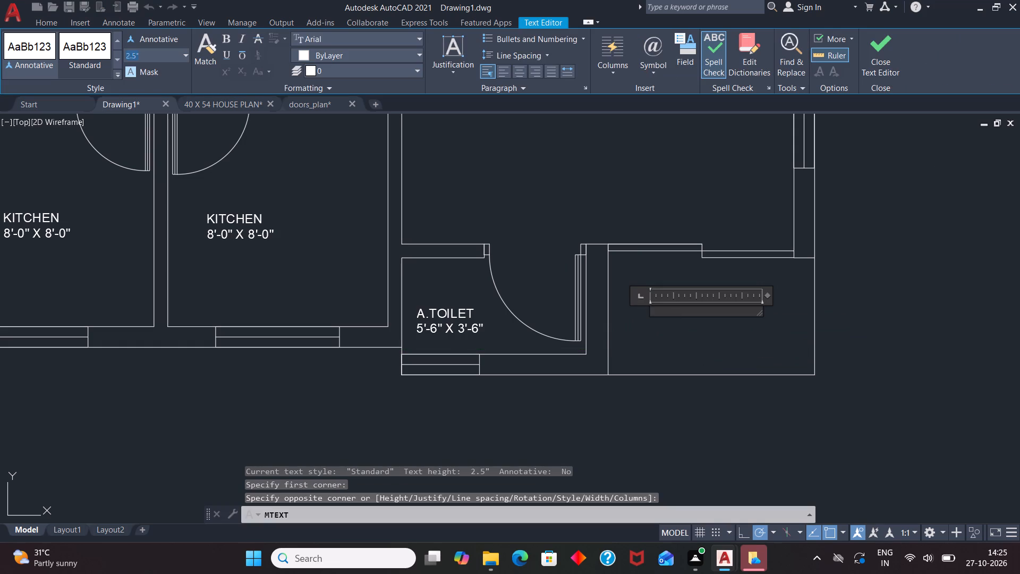
key("BackSpace")
key("4")
key("Return")
type("VER")
key("Return")
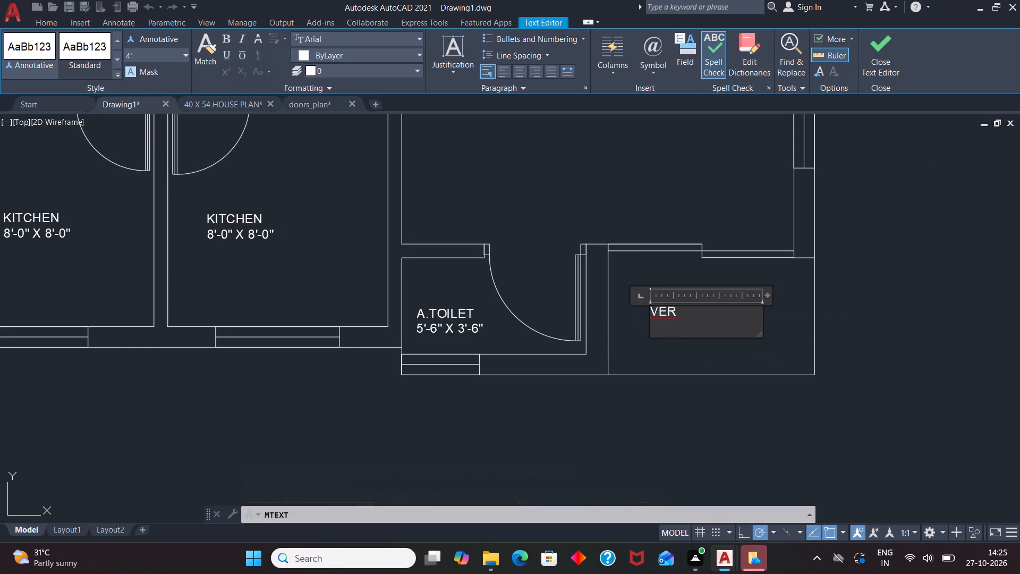
type("5'-0\" X 3'-6\"")
left_click(692, 390)
Add a 4" high multiline text label in the large room north of the mirrored A.TOILET and VER reading "BEDROOM -1" above "10'-6" X 10'-0"".
scroll(686, 392, "down", 1)
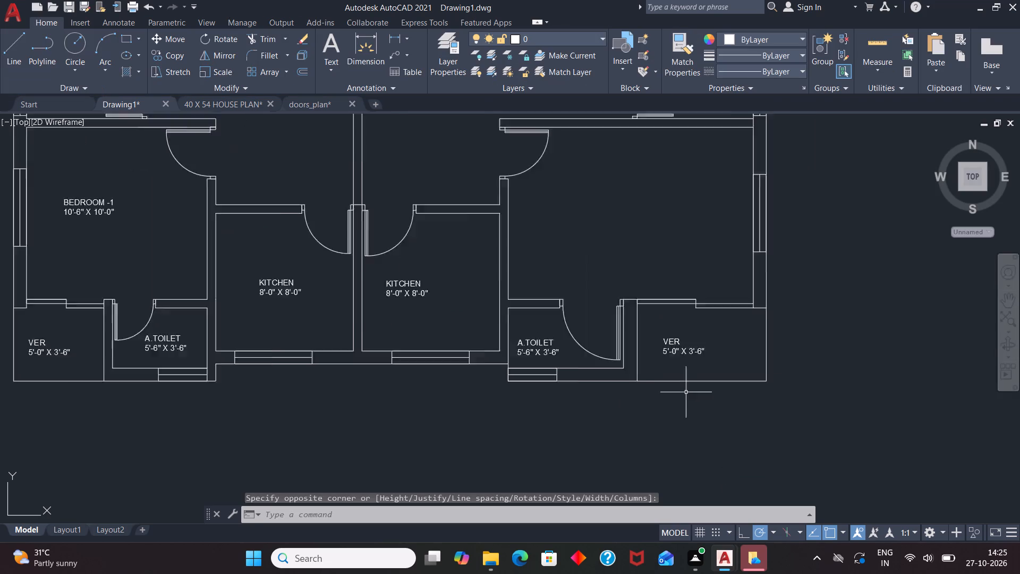
scroll(686, 396, "down", 1)
key("t")
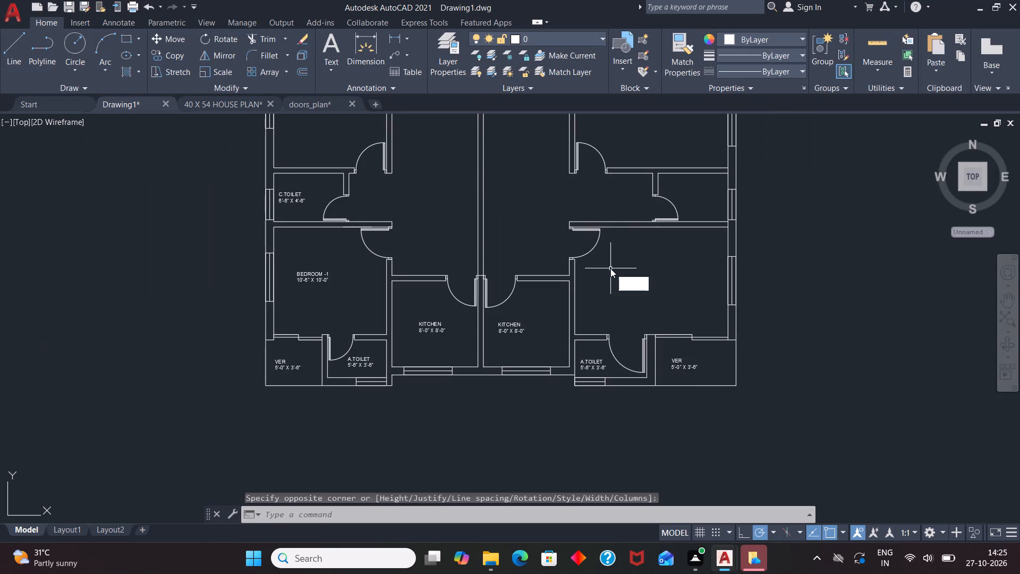
key("Return")
left_click_drag(620, 262, 625, 269)
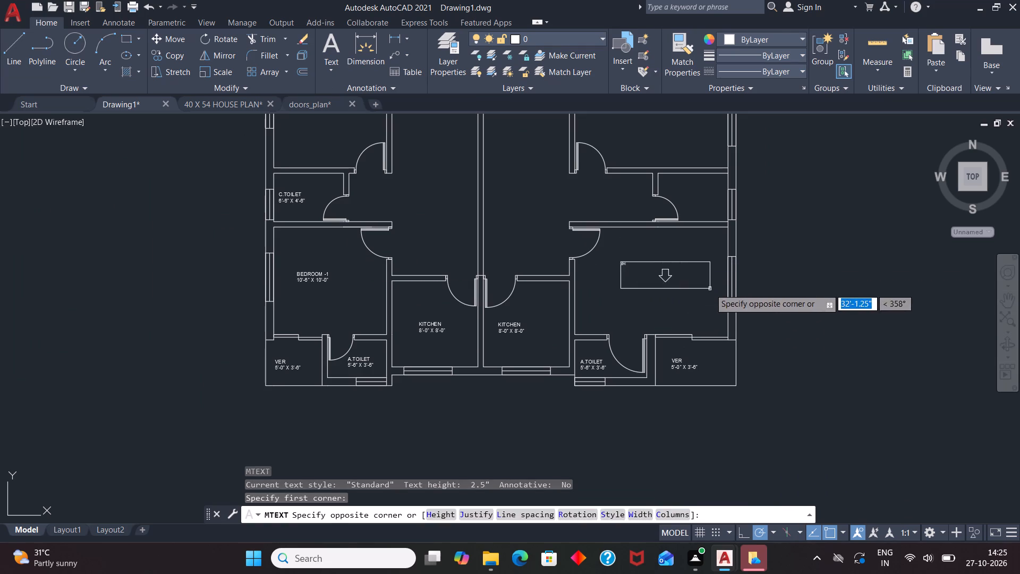
left_click(710, 289)
left_click(161, 54)
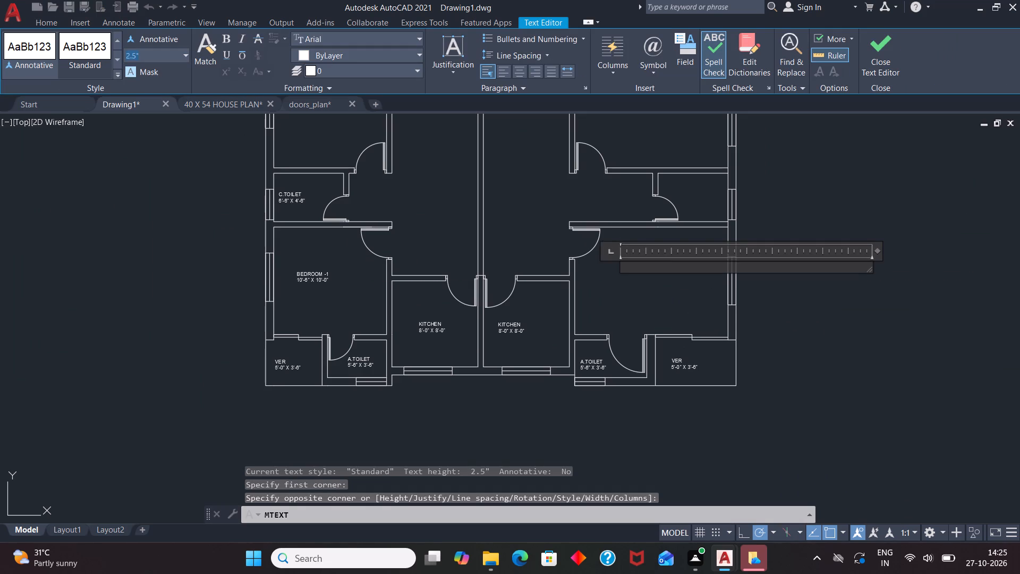
key("BackSpace")
key("4")
key("Return")
key("v")
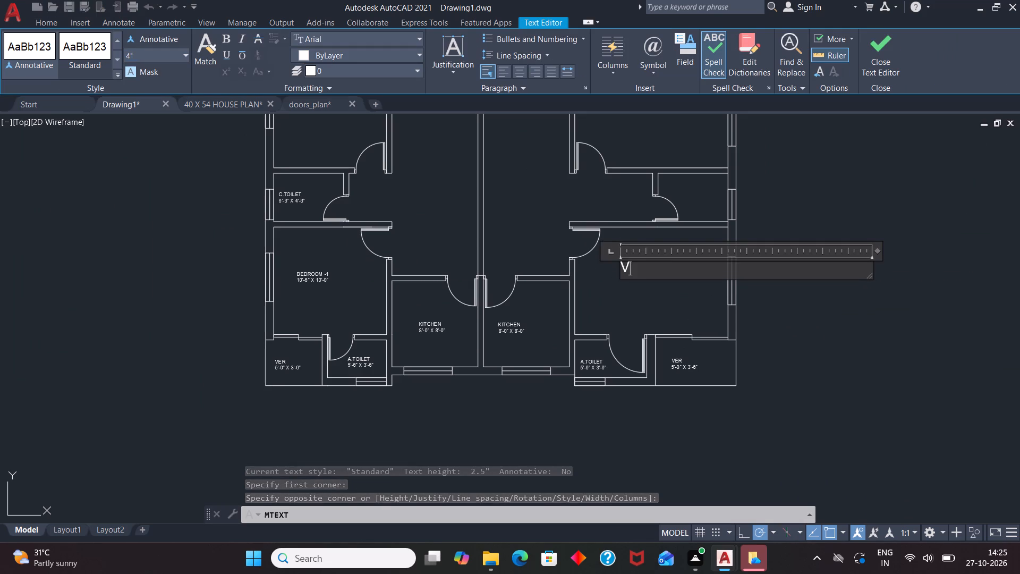
key("BackSpace")
key("n")
key("BackSpace")
type("BEDROOM -")
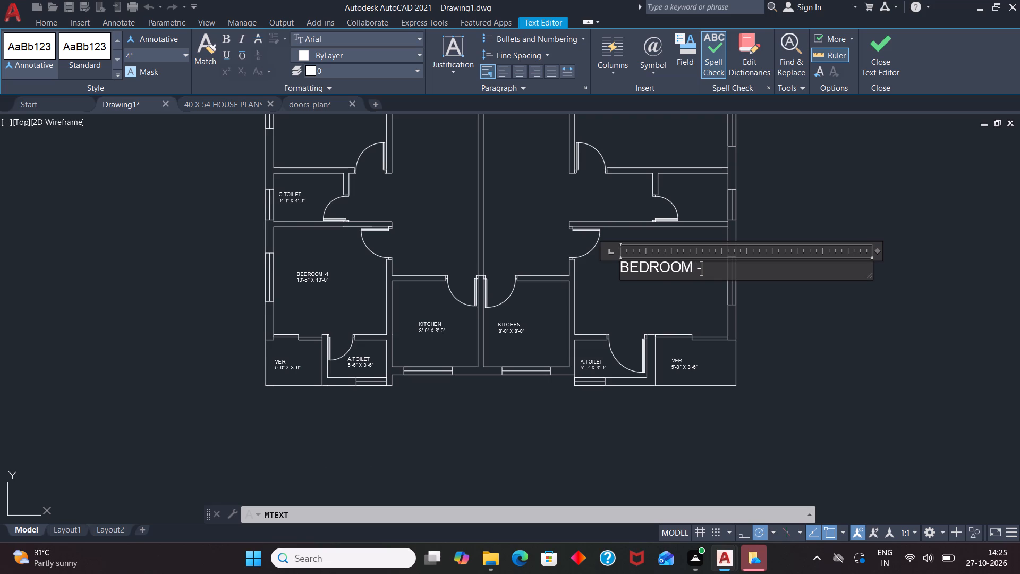
key("1")
key("Return")
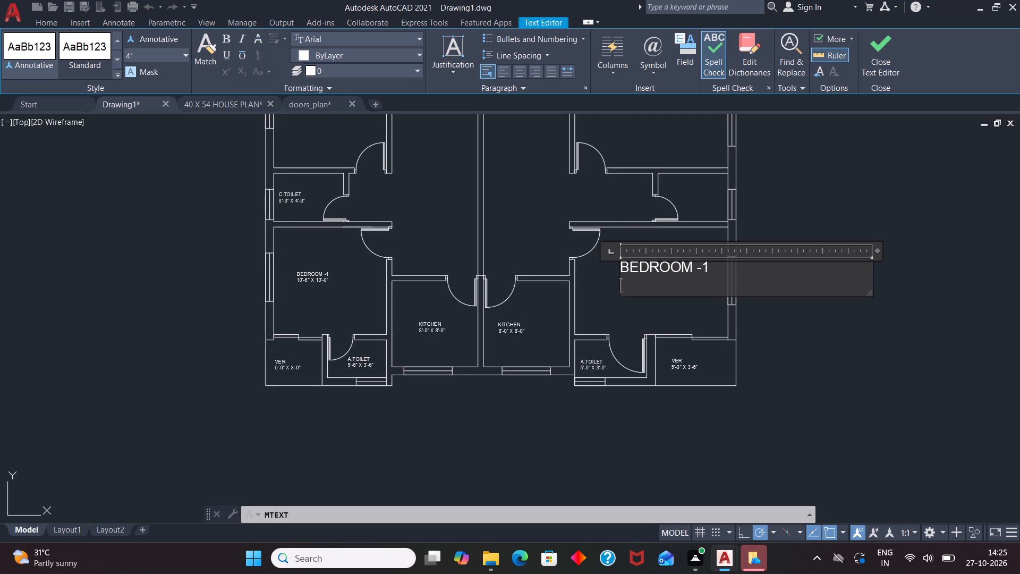
type("10'-6\" X 10'-0\"")
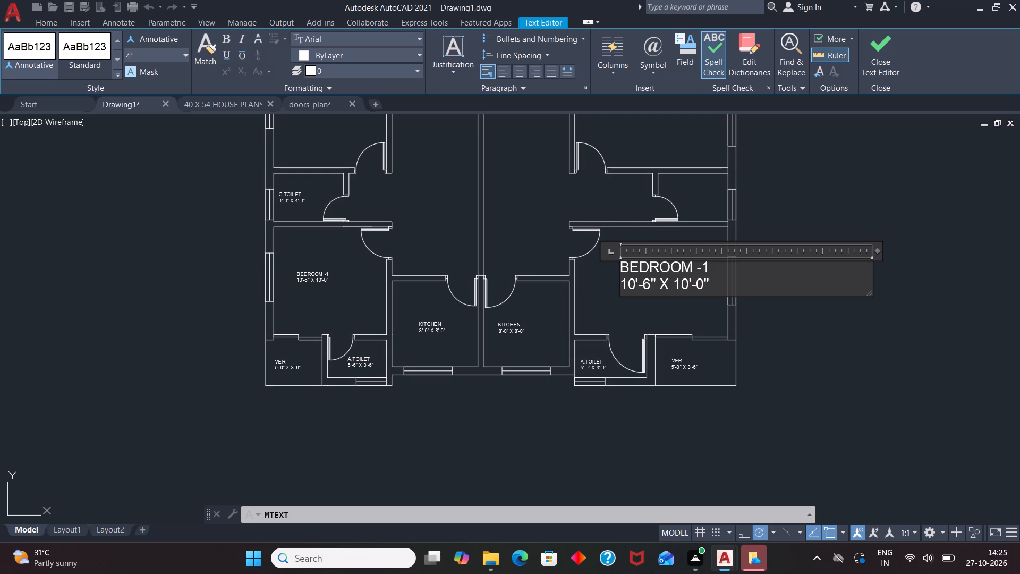
left_click(569, 391)
Place a multiline text box with 4" text height in the small room directly north of the mirrored BEDROOM -1.
scroll(683, 343, "down", 1)
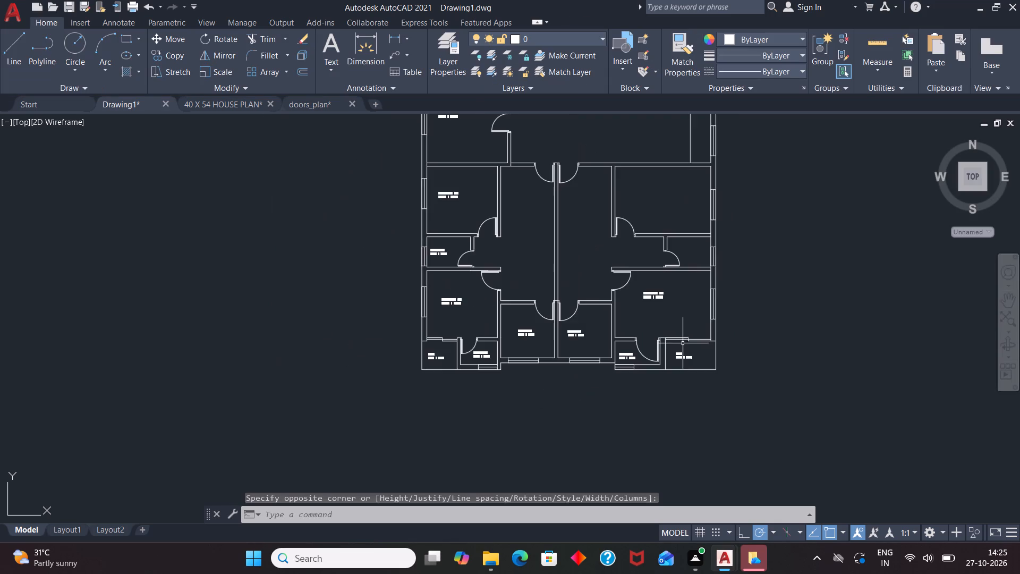
scroll(703, 247, "up", 2)
key("t")
key("Return")
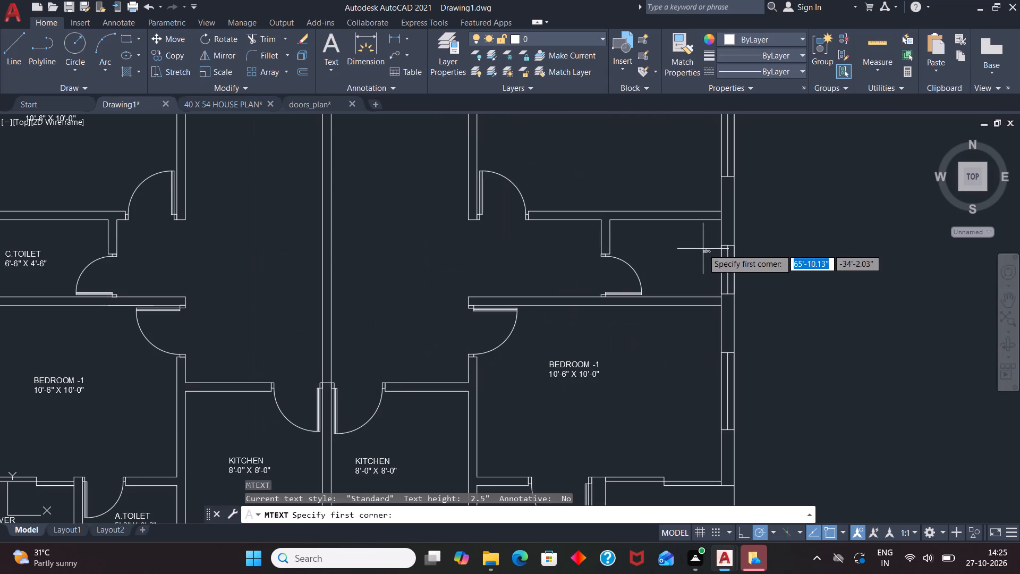
scroll(660, 241, "up", 1)
left_click_drag(631, 235, 632, 235)
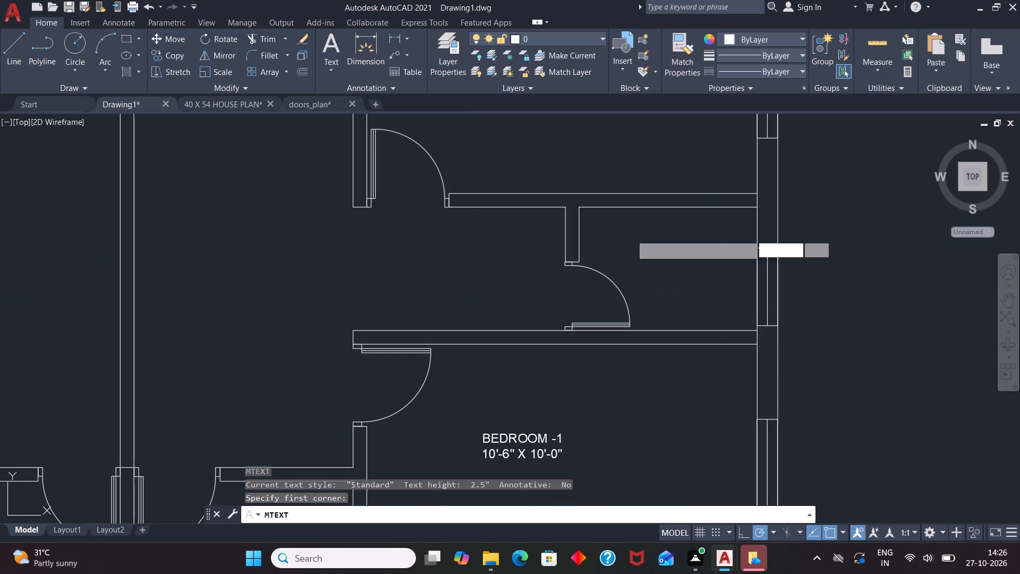
left_click_drag(632, 235, 642, 253)
left_click(729, 285)
left_click(150, 54)
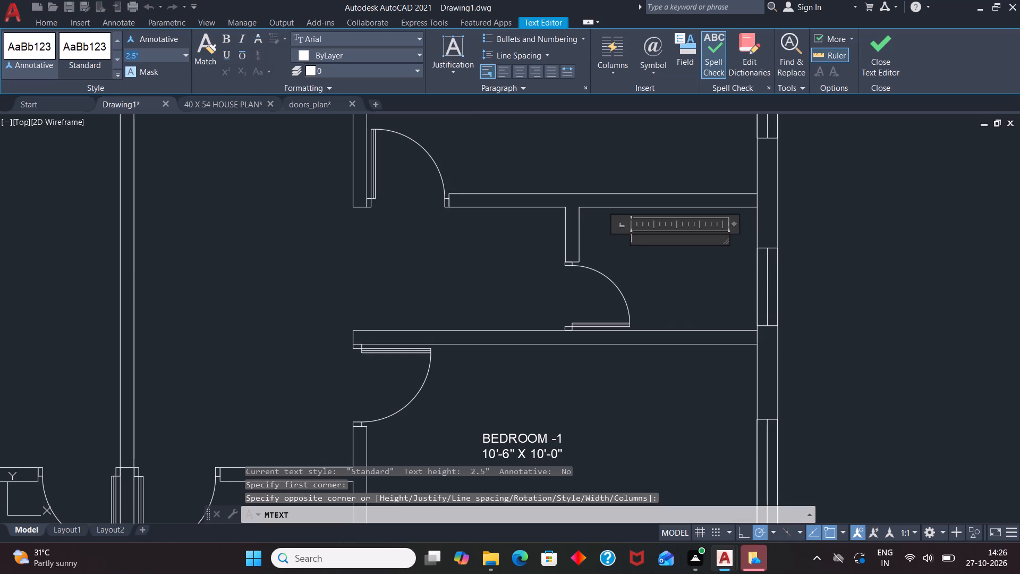
key("BackSpace")
key("4")
key("Return")
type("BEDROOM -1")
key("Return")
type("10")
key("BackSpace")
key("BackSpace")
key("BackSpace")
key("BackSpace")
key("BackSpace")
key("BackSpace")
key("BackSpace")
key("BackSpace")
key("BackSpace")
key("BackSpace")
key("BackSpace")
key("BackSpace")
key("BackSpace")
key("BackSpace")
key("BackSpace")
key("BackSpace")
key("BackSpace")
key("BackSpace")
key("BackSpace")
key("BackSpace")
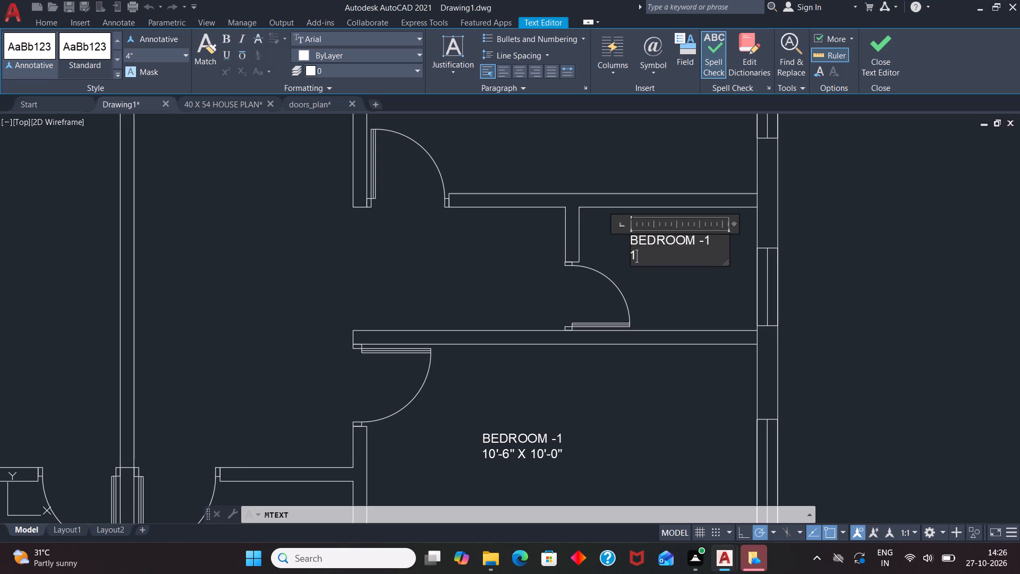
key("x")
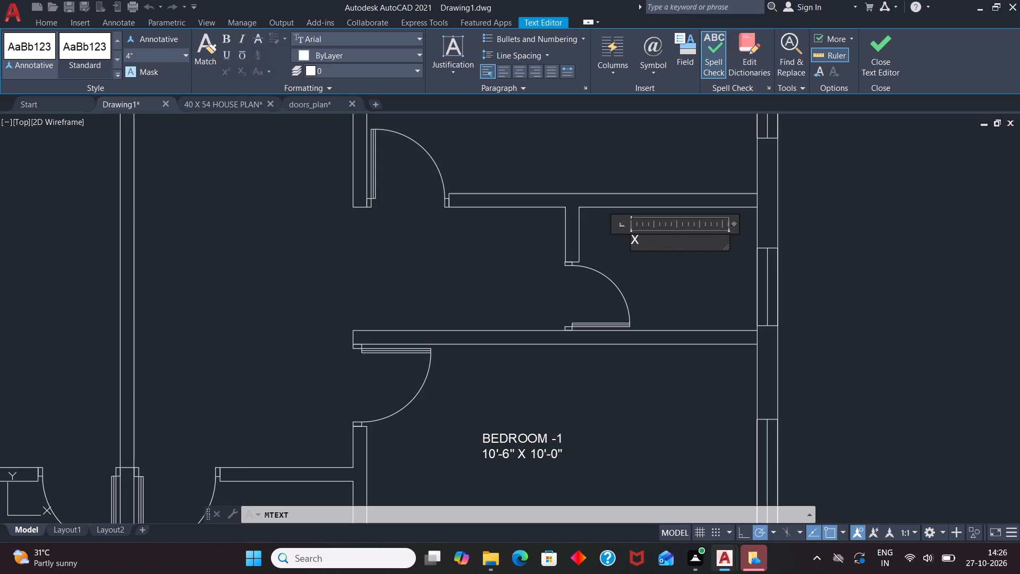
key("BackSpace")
Enter "C.TOILET" above "6'-6" X 4'-6"" as the label text for the small room north of the mirrored BEDROOM -1.
type("C.TOI")
type("ET")
key("Return")
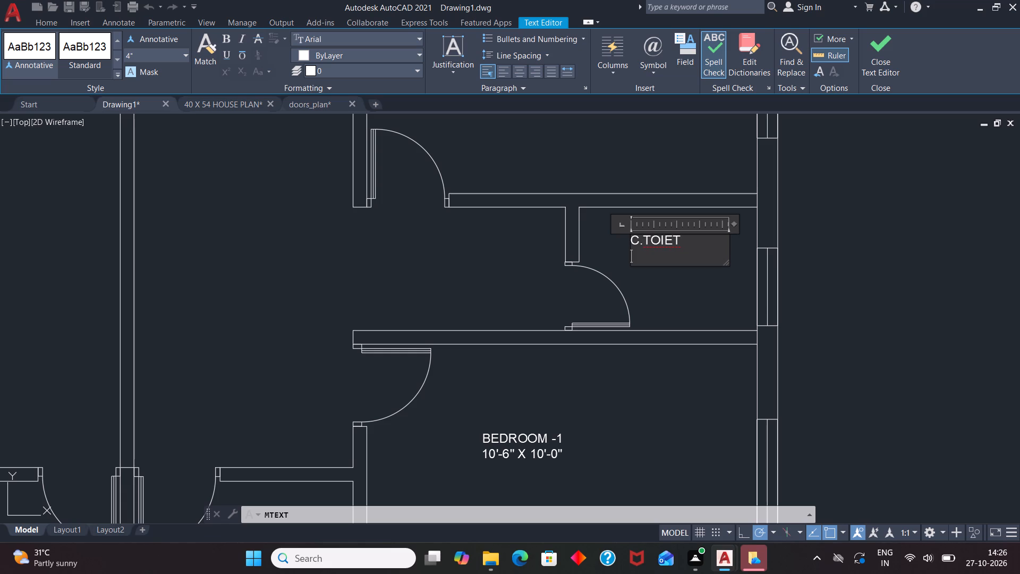
key("Up")
key("Right")
key("Right")
key("Right")
key("Right")
key("Right")
key("l")
key("Down")
type("6'-6\" X")
key("space")
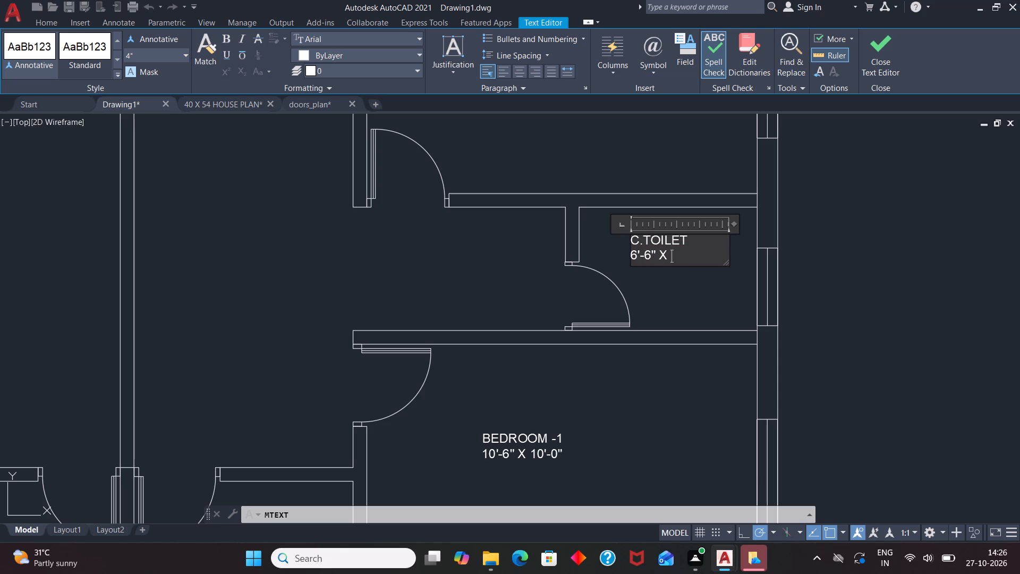
type("4'-6")
key("shift+quotedbl")
Finish the C.TOILET label in the small room north of the mirrored BEDROOM -1.
left_click(474, 281)
Add a 4" high multiline text label in the room north of the mirrored C.TOILET reading "BEDROOM -2" above "10'-6" X 10'-0"".
scroll(497, 326, "down", 1)
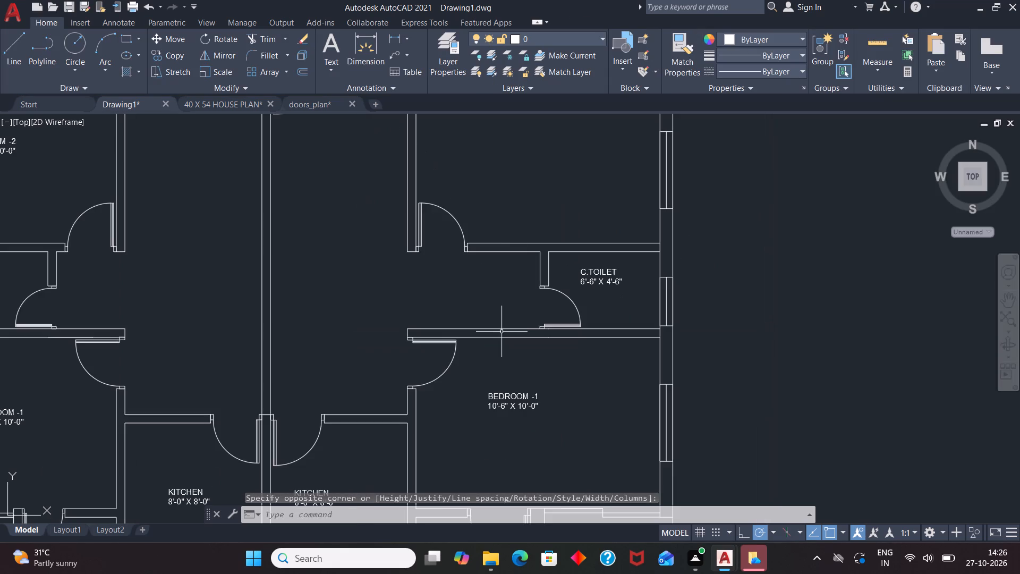
scroll(502, 333, "down", 2)
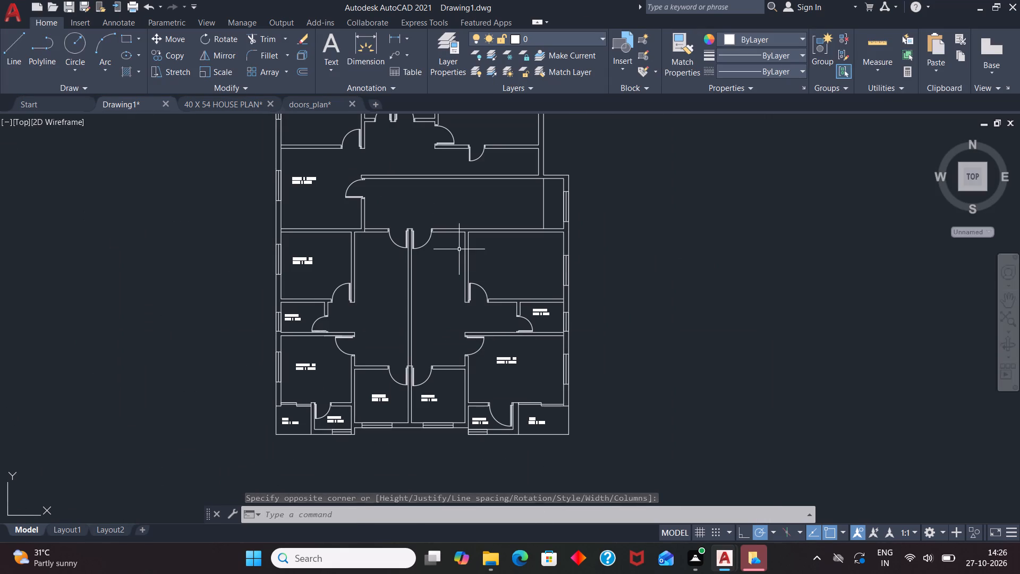
key("t")
key("Return")
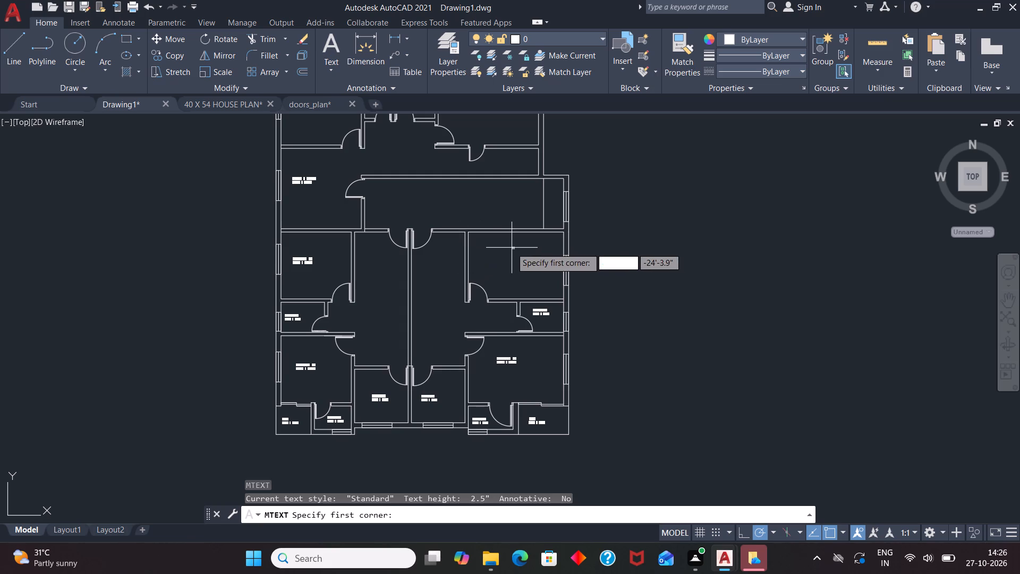
left_click_drag(490, 248, 502, 265)
left_click(556, 280)
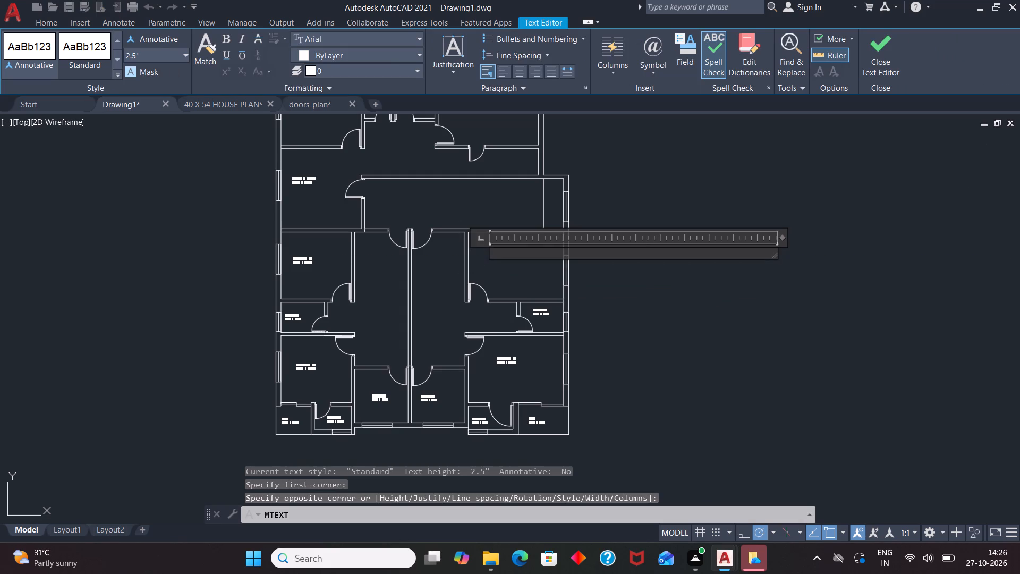
left_click(158, 59)
key("BackSpace")
key("4")
key("Return")
type("BEDROOM -2")
key("Return")
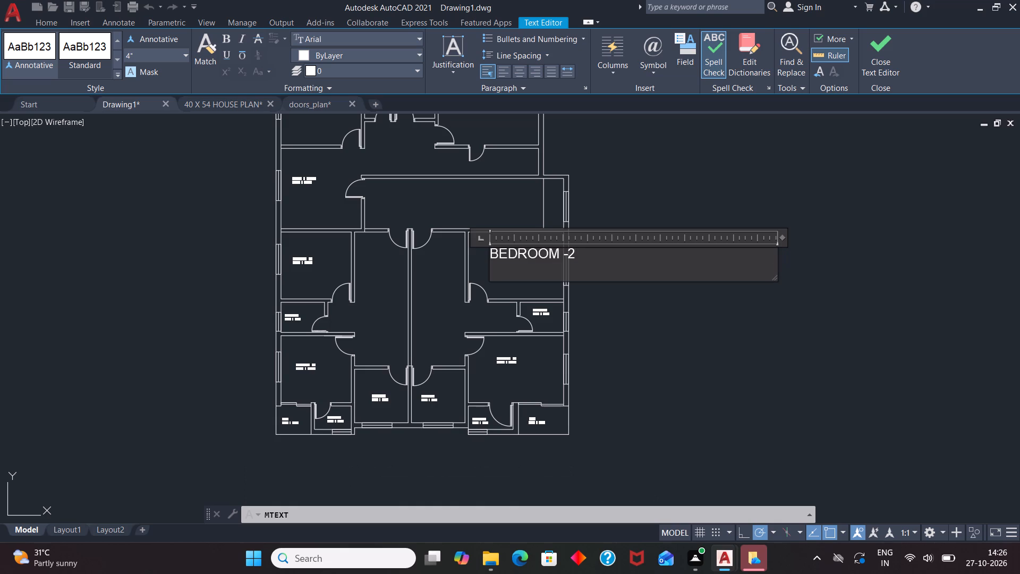
type("10'-6\" X 10'-0\"")
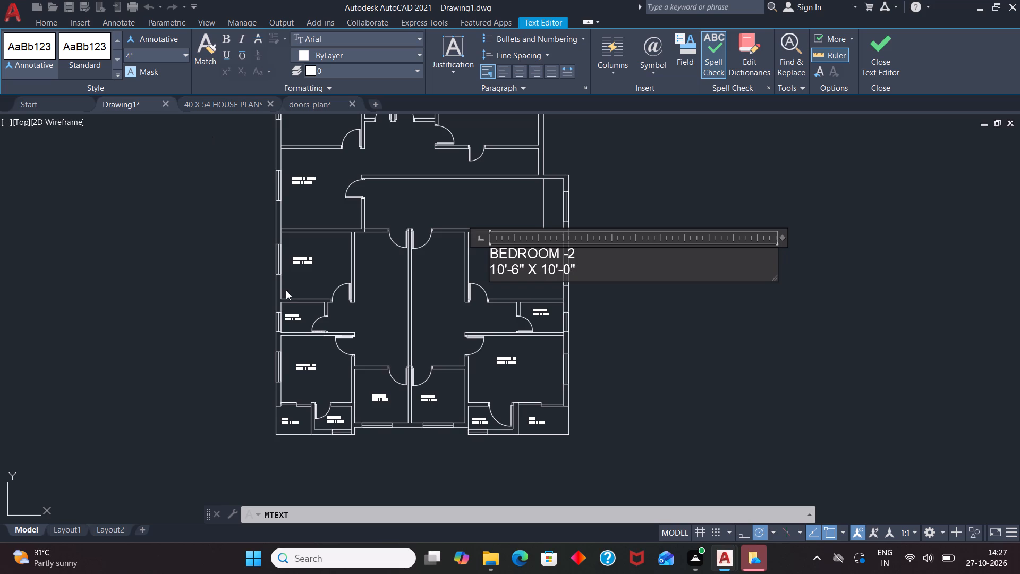
left_click(391, 321)
Move the mirrored BEDROOM -2 label slightly south and east, closer to the middle of its room.
scroll(488, 259, "up", 2)
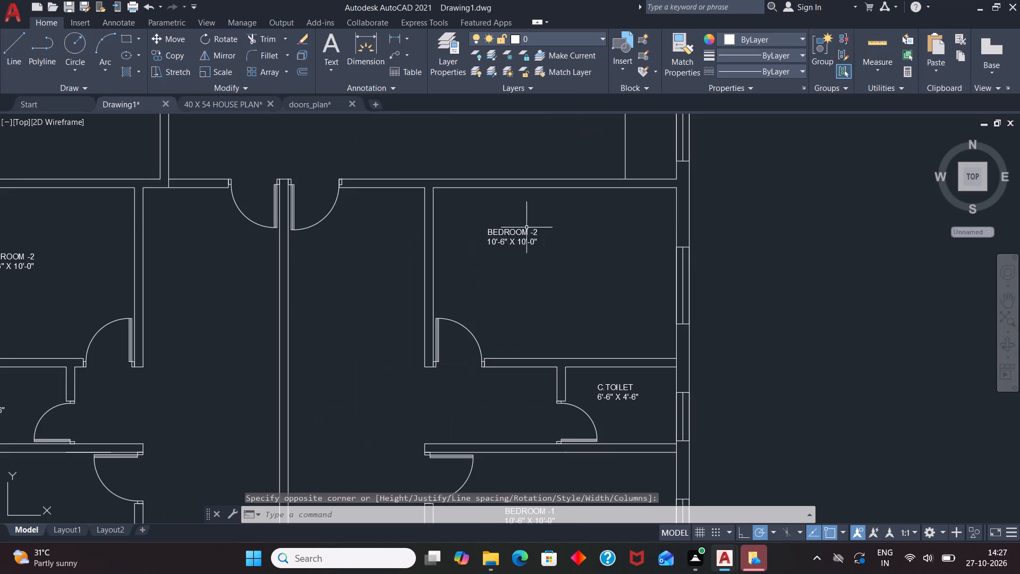
left_click(511, 232)
left_click(489, 229)
left_click(542, 242)
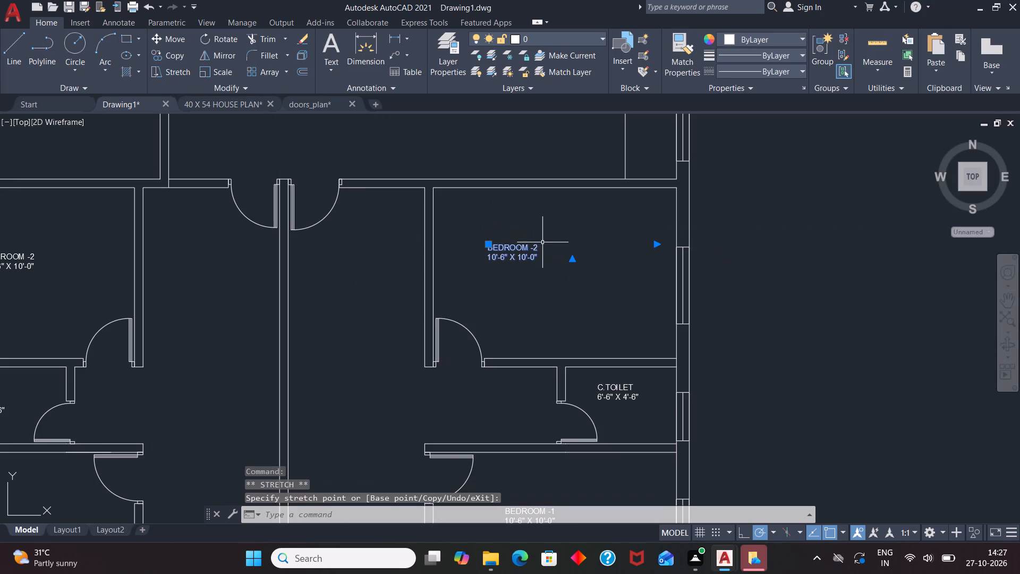
left_click_drag(487, 243, 500, 244)
left_click(519, 244)
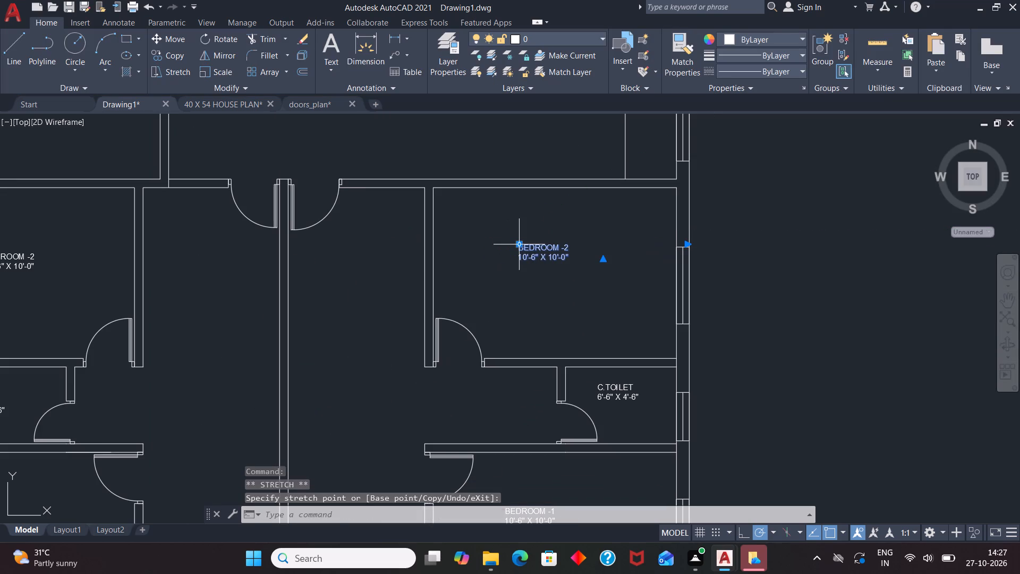
key("Escape")
Add a 4" high multiline text label in the long room east of the original BEDROOM -2 reading "LIVING / DINING" above "19'-6" X 8'-0"".
scroll(707, 316, "down", 2)
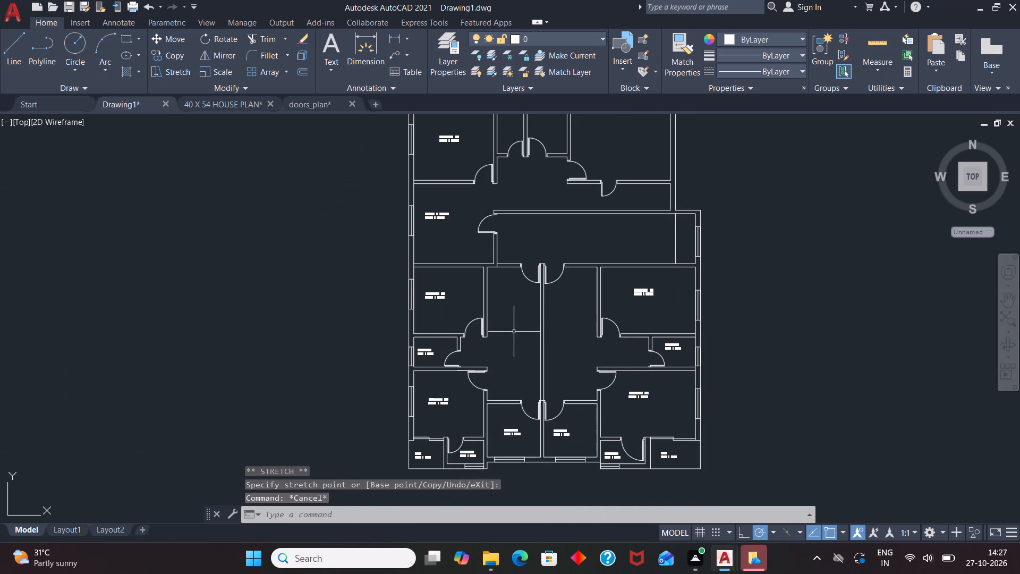
key("t")
key("Return")
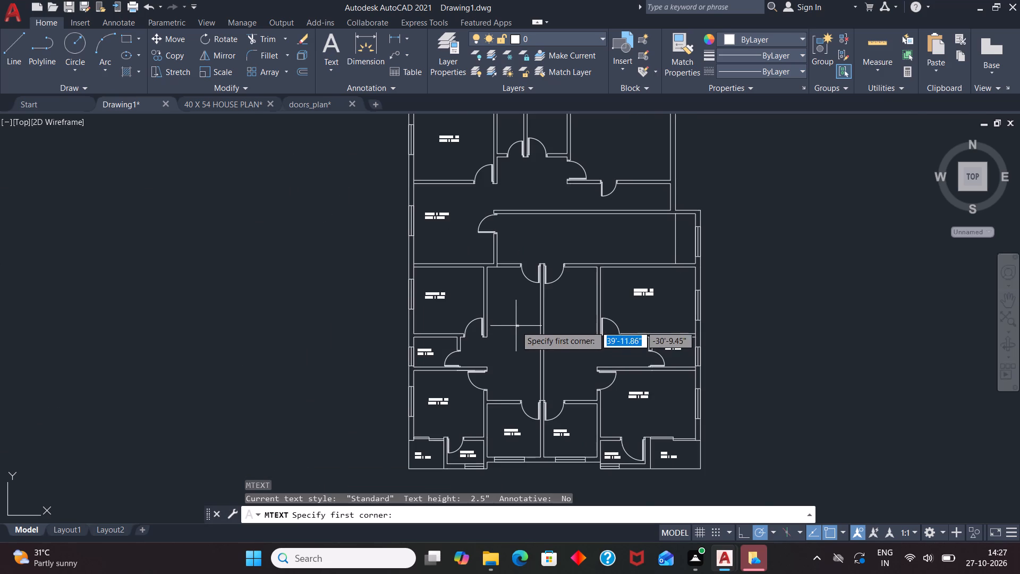
scroll(516, 326, "up", 2)
left_click_drag(465, 296, 474, 311)
left_click(545, 327)
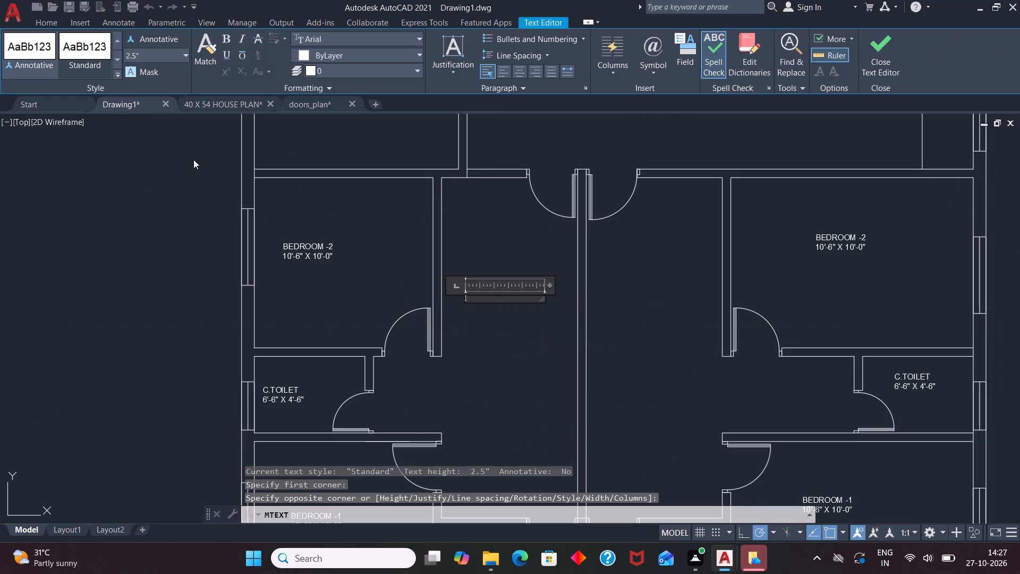
left_click(164, 56)
key("BackSpace")
key("4")
key("Return")
type("LIVING")
key("space")
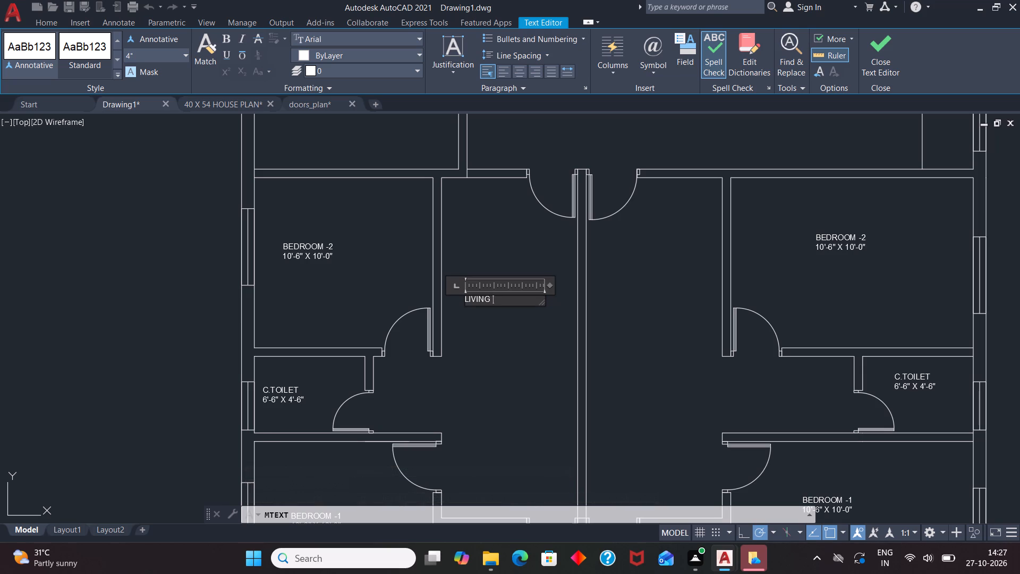
type("/ DINING")
key("Return")
type("19'-6\" X")
key("space")
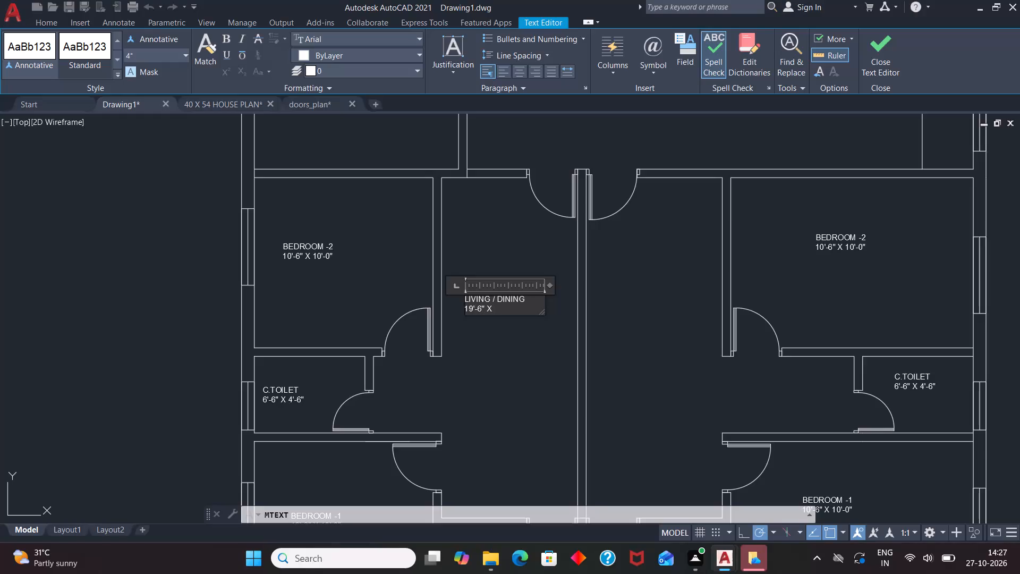
type("8'-0\"")
left_click(553, 400)
Add a 4" high multiline text label in the mirrored long room west of the mirrored BEDROOM -2 reading "LIVING / DINING" above "19'-6" X 8'-0"".
key("t")
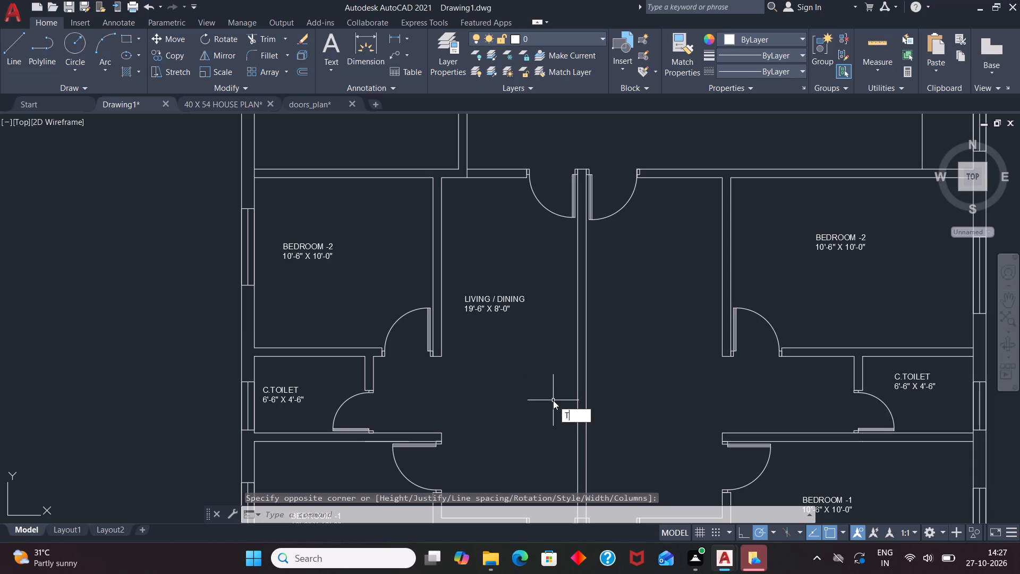
key("Return")
left_click_drag(607, 288, 608, 293)
left_click(686, 315)
left_click(151, 56)
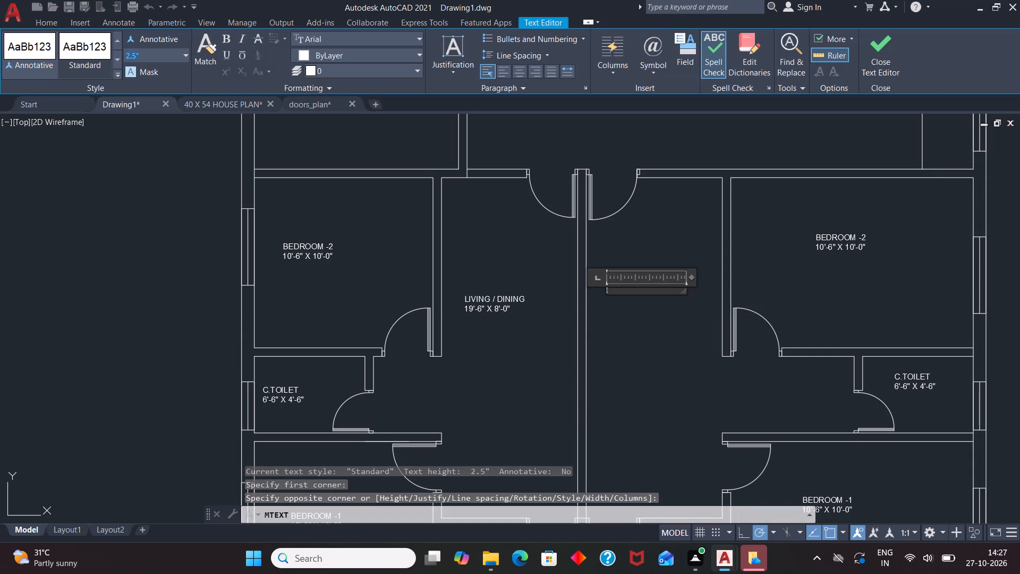
key("BackSpace")
key("4")
key("Return")
type("LIVING")
key("space")
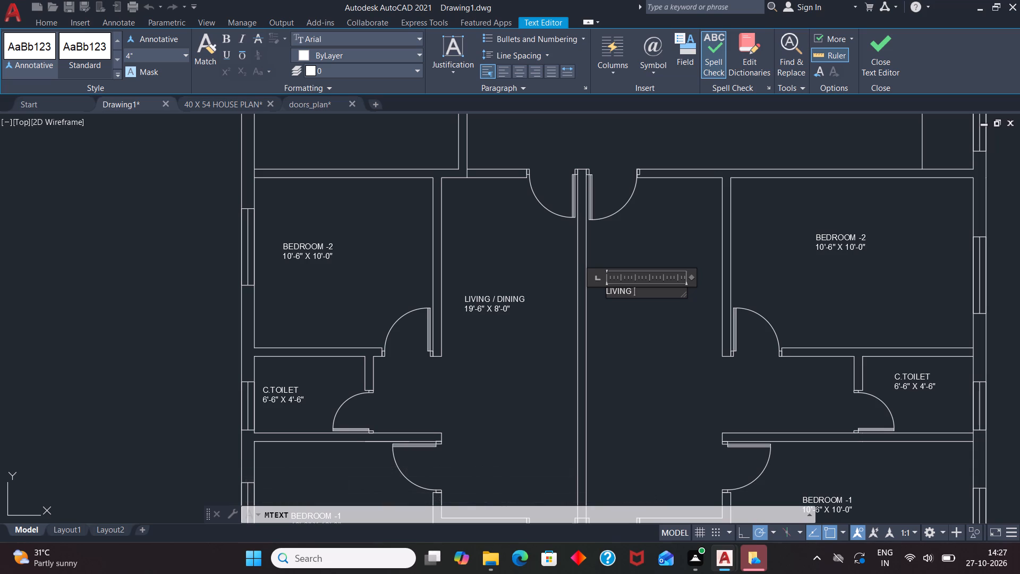
type("/ DINING")
key("Return")
type("19'-6\" X")
key("space")
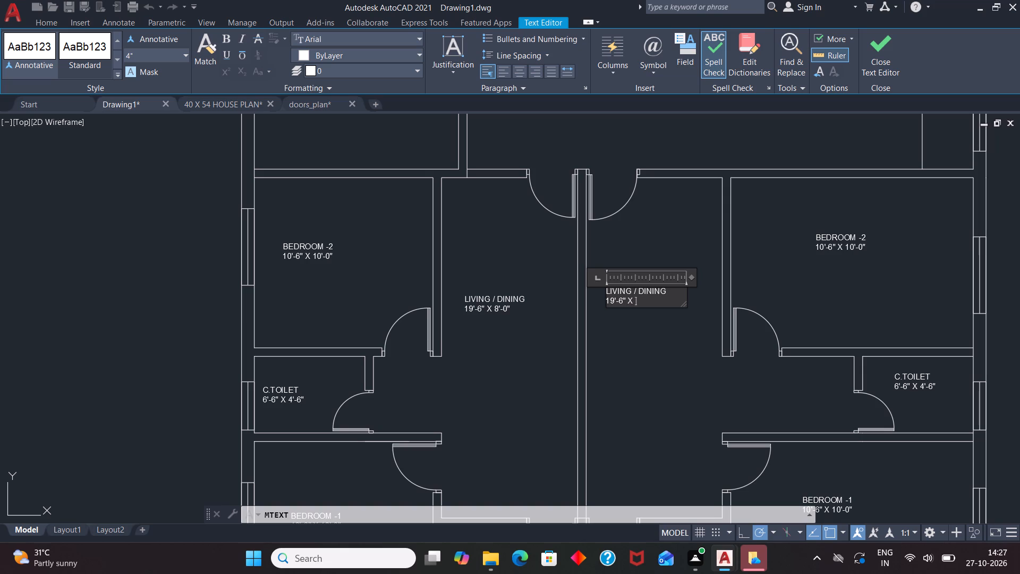
type("8'-0\"")
left_click(685, 410)
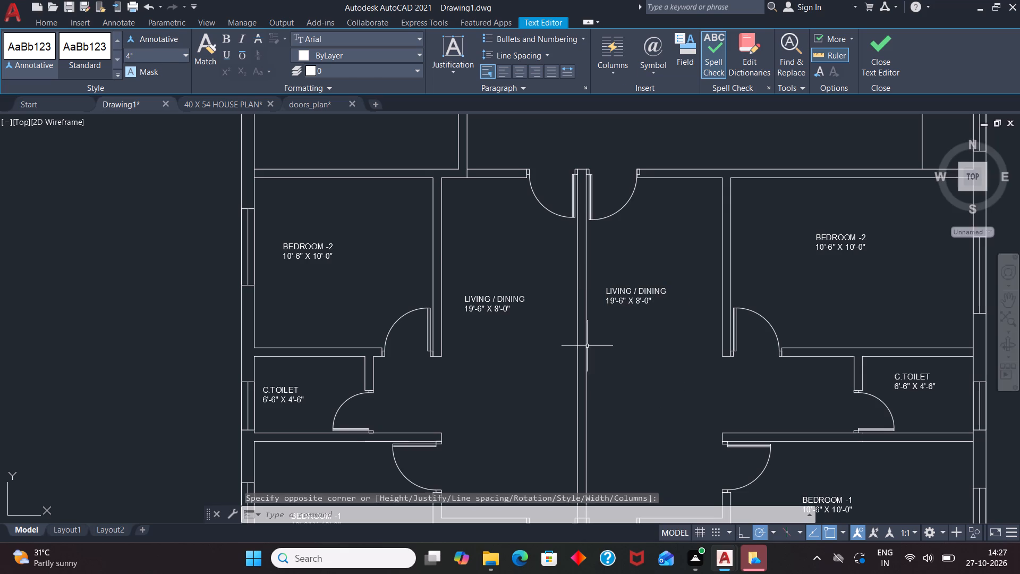
Add a 4" high "UNIT 3" text label at the mirrored living room's entrance door, widening the text box to keep it on one line.
scroll(555, 309, "down", 2)
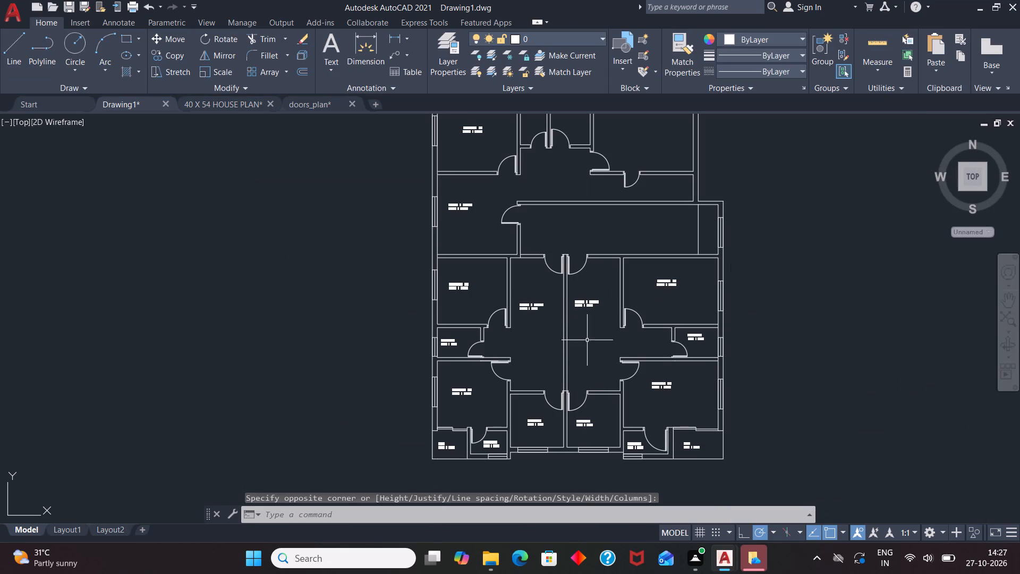
scroll(580, 225, "up", 1)
key("t")
key("Return")
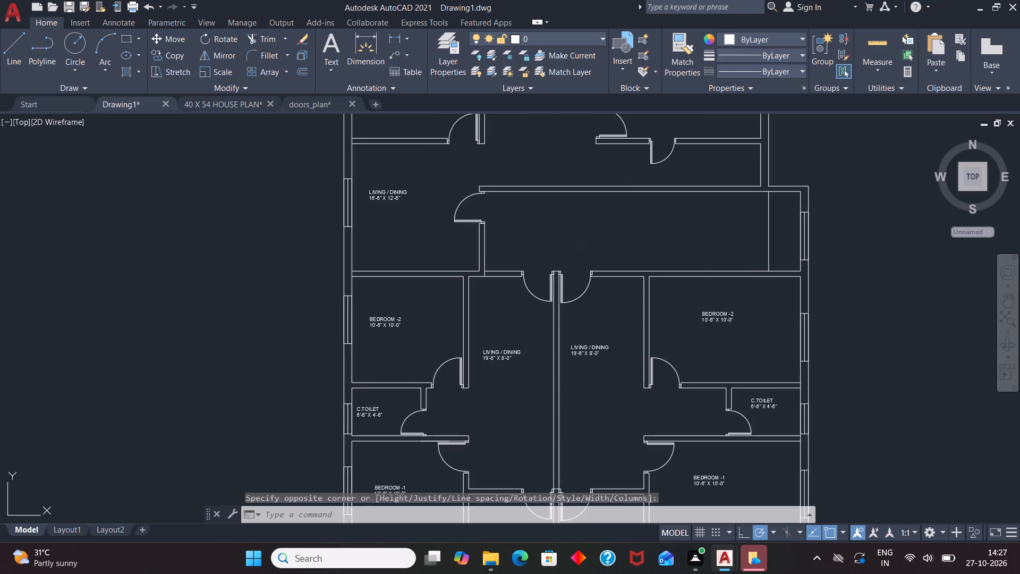
scroll(580, 276, "up", 2)
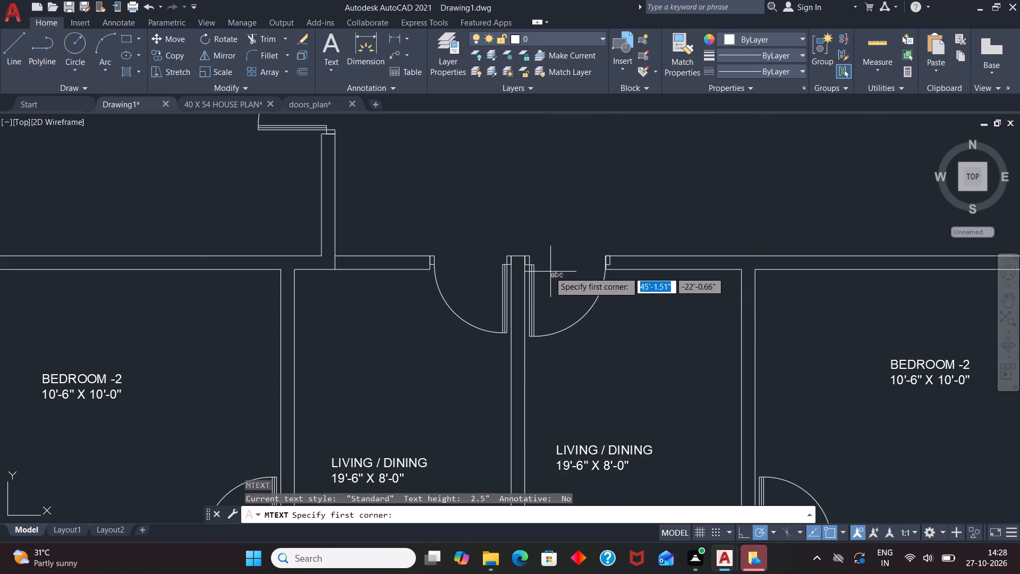
left_click_drag(549, 269, 551, 275)
left_click(583, 289)
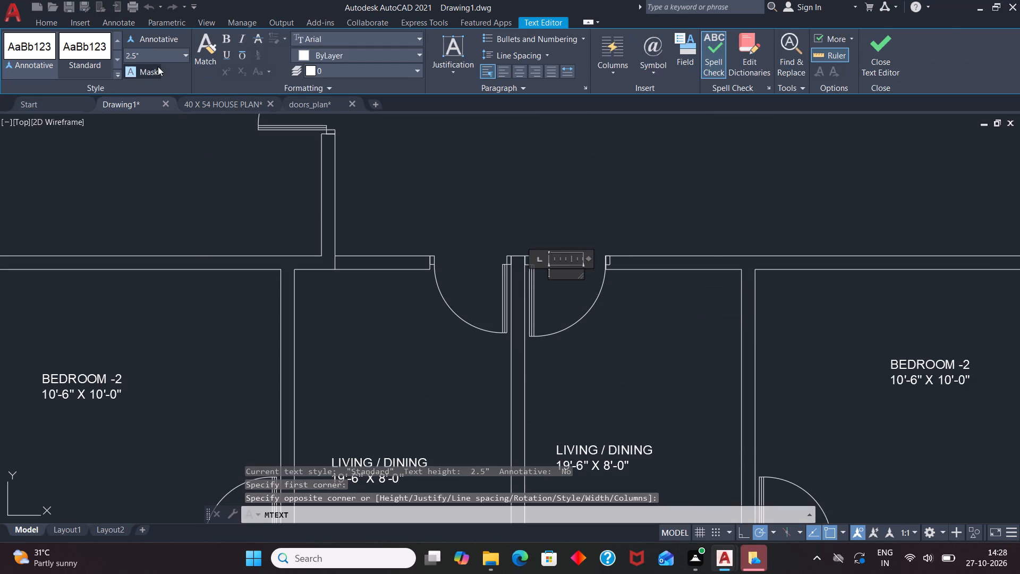
left_click(163, 54)
key("BackSpace")
key("4")
key("Return")
type("UNIT 3")
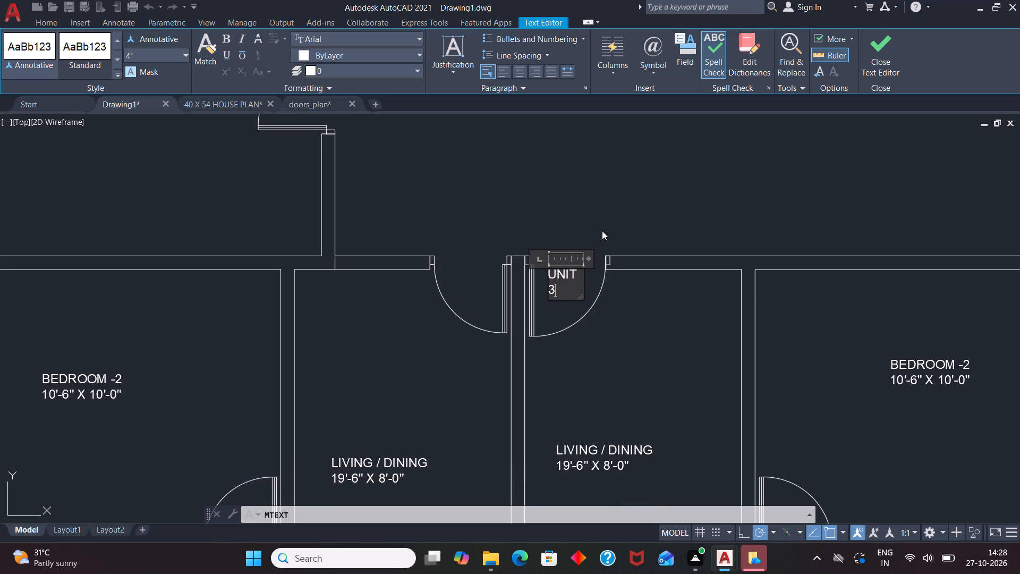
left_click_drag(586, 259, 635, 257)
left_click(625, 315)
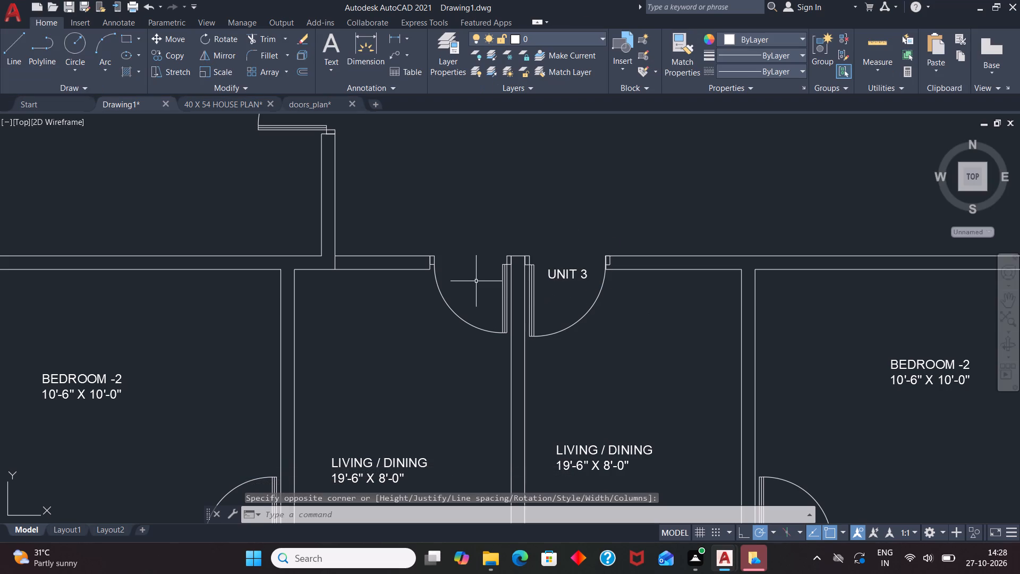
Add a 4" high multiline text label reading "UNIT 2" at the entrance door just west of the UNIT 3 entrance.
key("t")
key("Return")
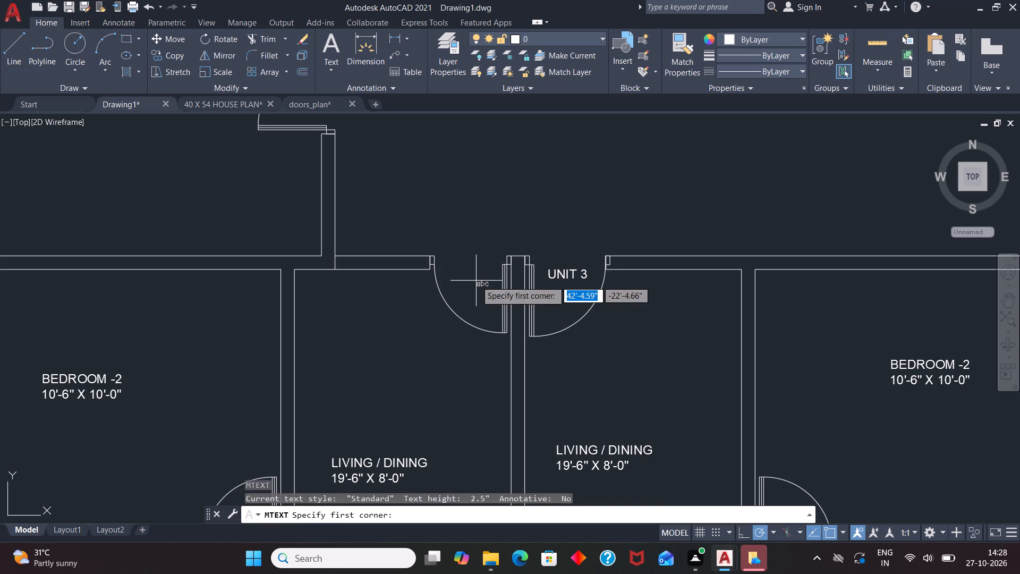
left_click(446, 264)
left_click(495, 285)
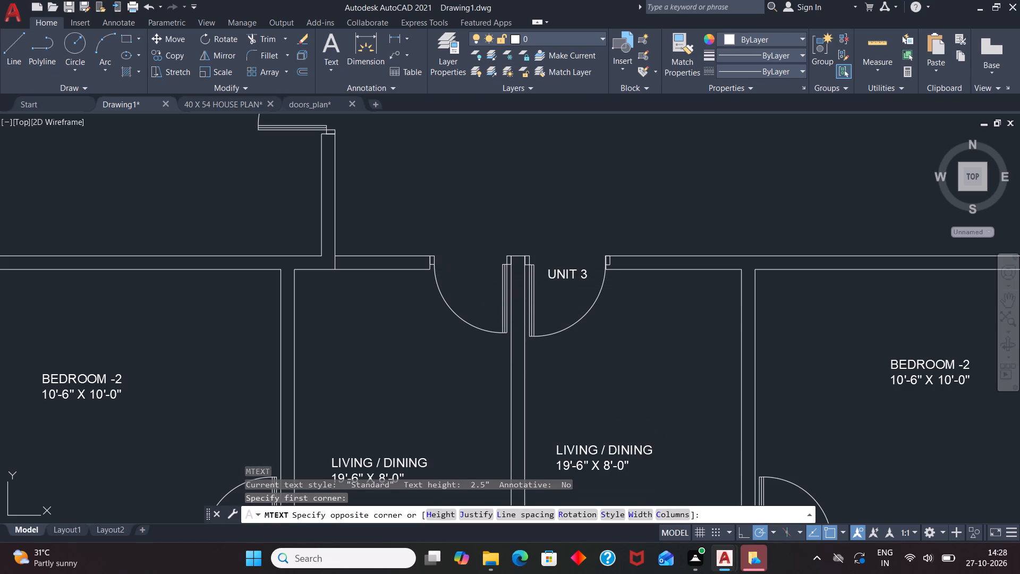
left_click(147, 57)
key("BackSpace")
key("4")
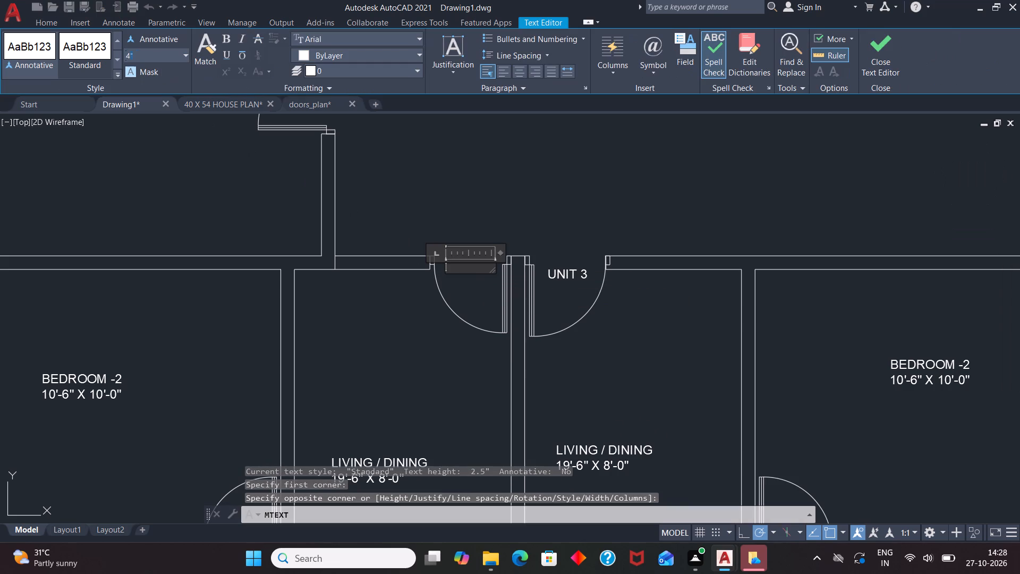
key("Return")
type("UNIT 2")
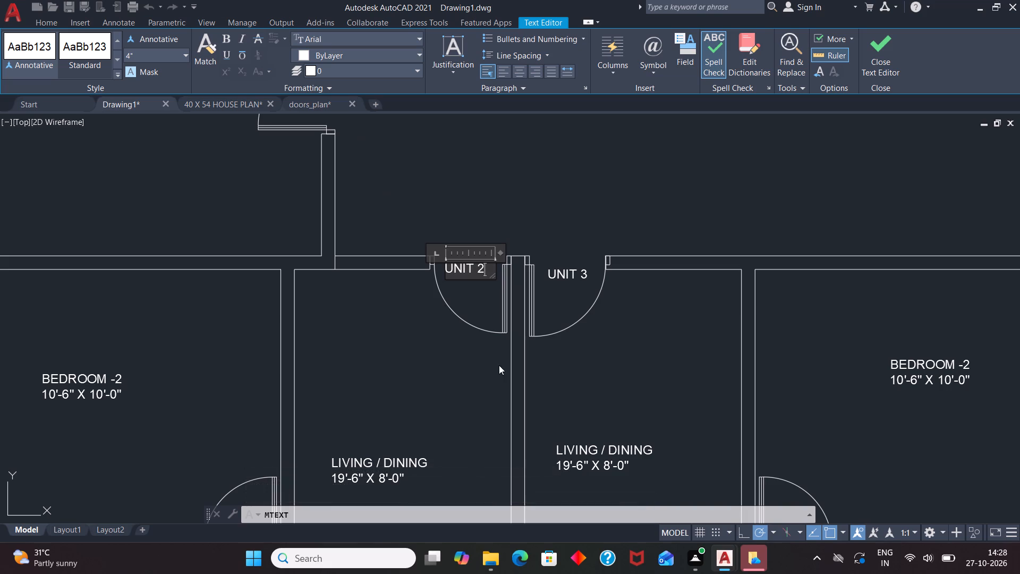
left_click(530, 393)
Add a 4" high "UNIT 1" text label at the 16'-6" X 12'-6" living room's entrance door, widening the text box to fit one line.
scroll(540, 404, "down", 2)
scroll(364, 162, "up", 1)
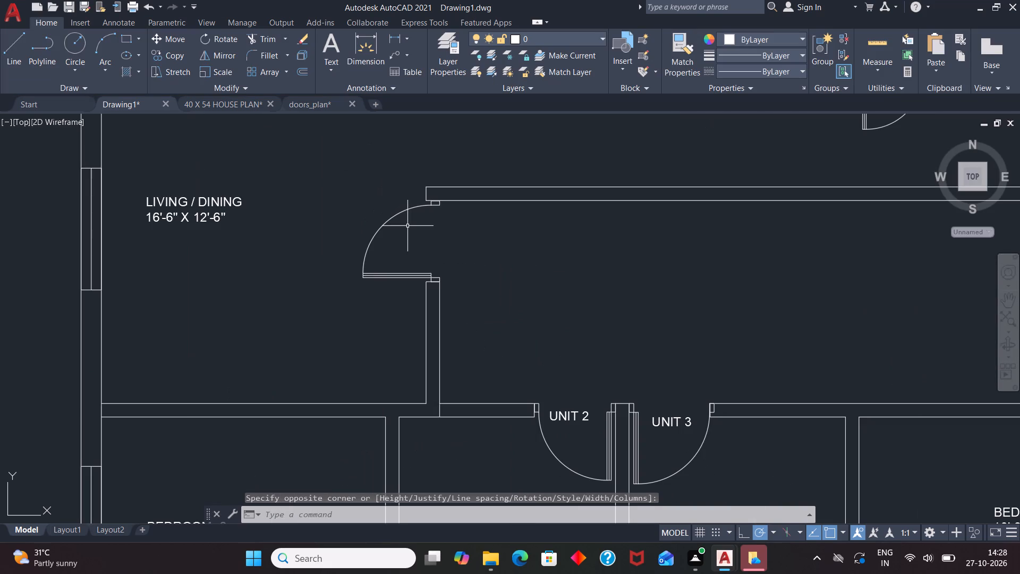
key("r")
key("BackSpace")
key("t")
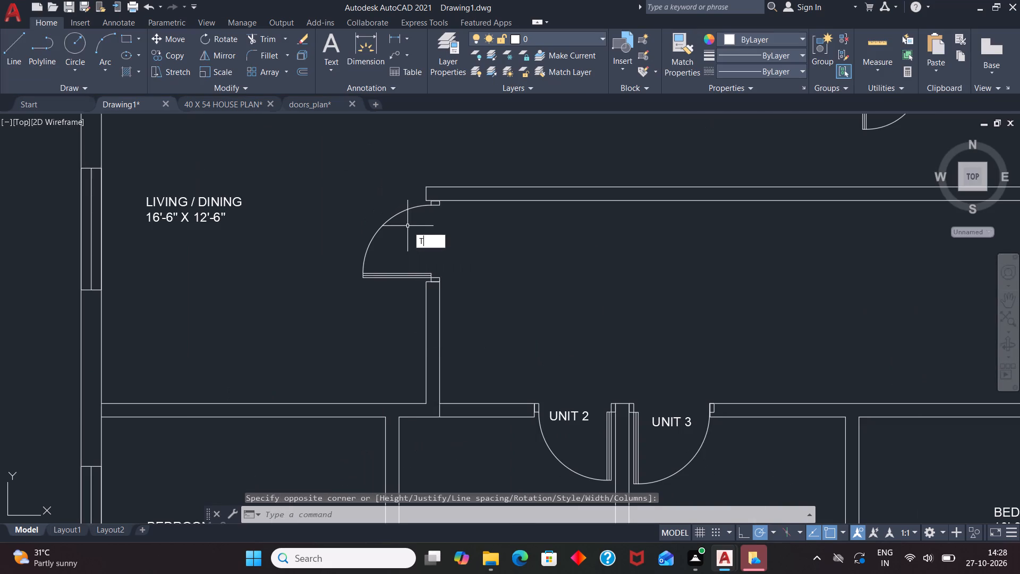
key("Return")
left_click(407, 226)
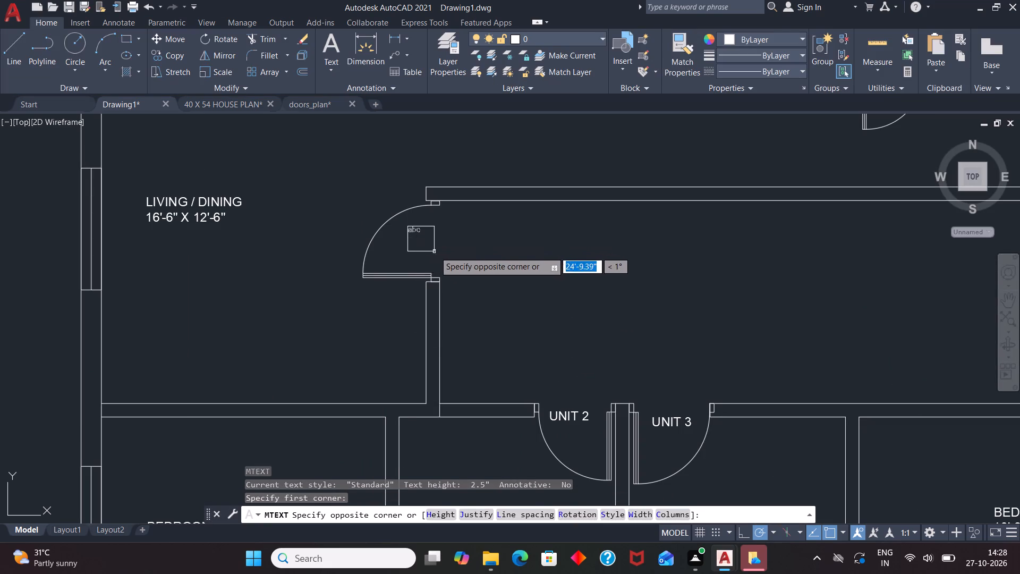
left_click(437, 251)
double_click(151, 56)
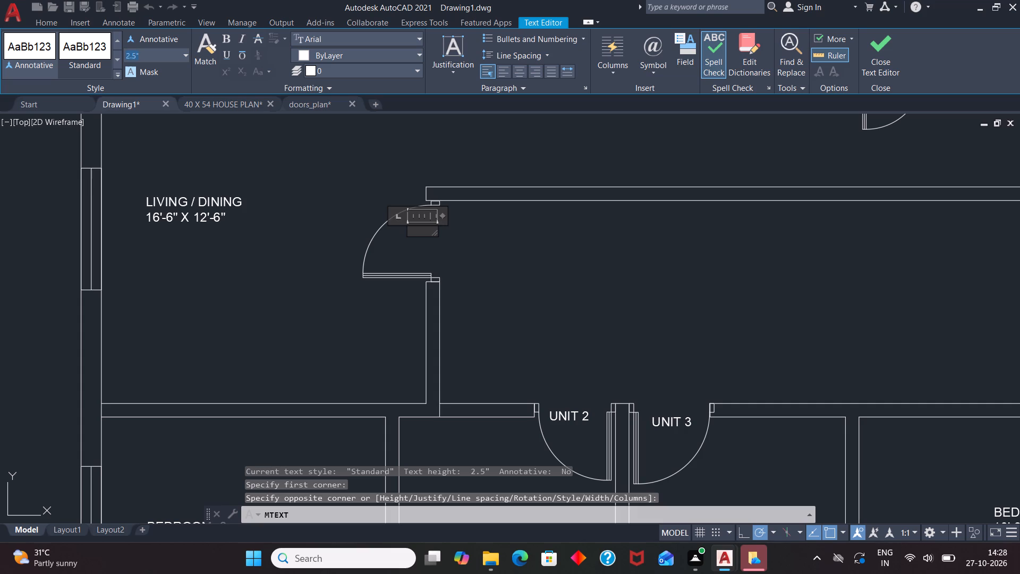
key("BackSpace")
key("4")
key("Return")
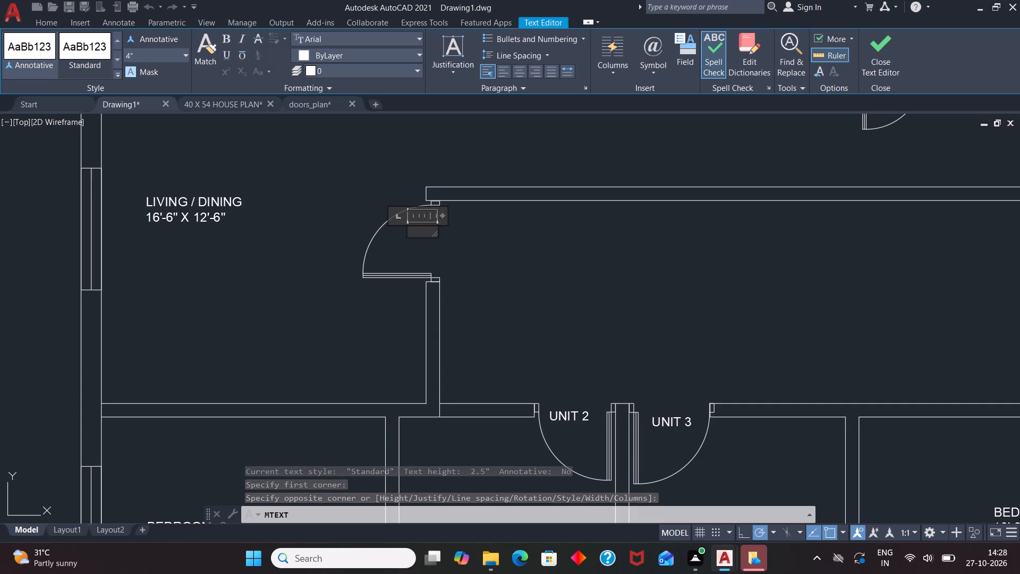
type("UNIT")
key("space")
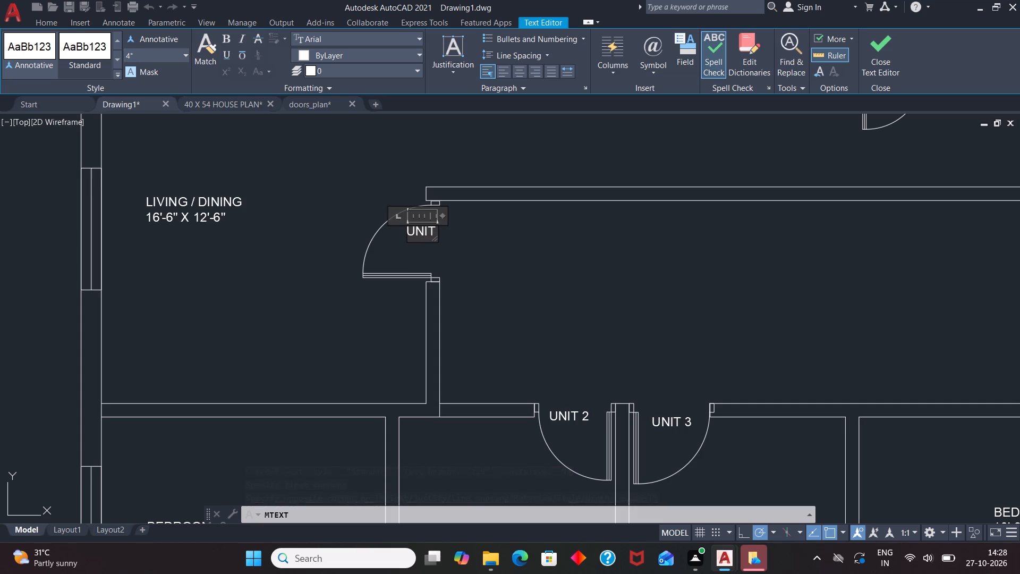
key("1")
left_click_drag(440, 213, 473, 223)
left_click_drag(443, 216, 484, 221)
left_click(495, 259)
Move the UNIT 1 label slightly south-west so it sits inside its door swing.
left_click(420, 230)
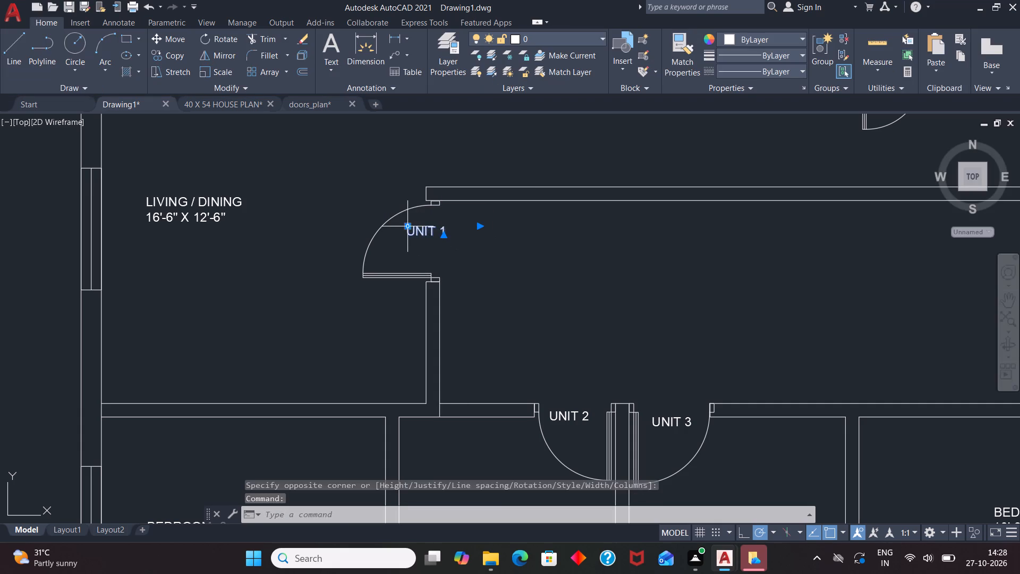
left_click_drag(408, 226, 407, 233)
left_click(402, 237)
key("Escape")
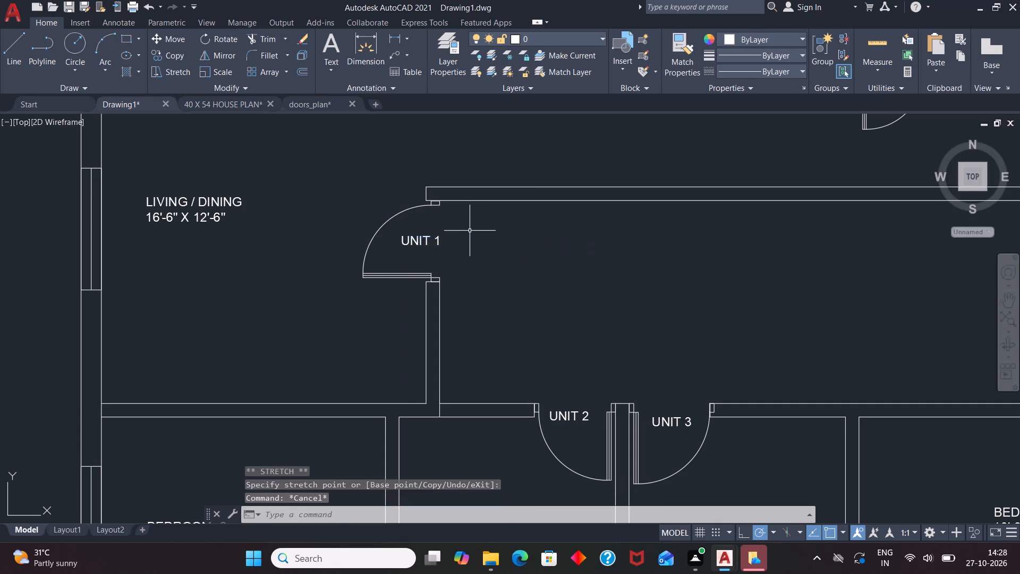
Draw a vertical line across the shared corridor, wall to wall, east of the UNIT 3 door as the first stair riser.
scroll(439, 267, "down", 3)
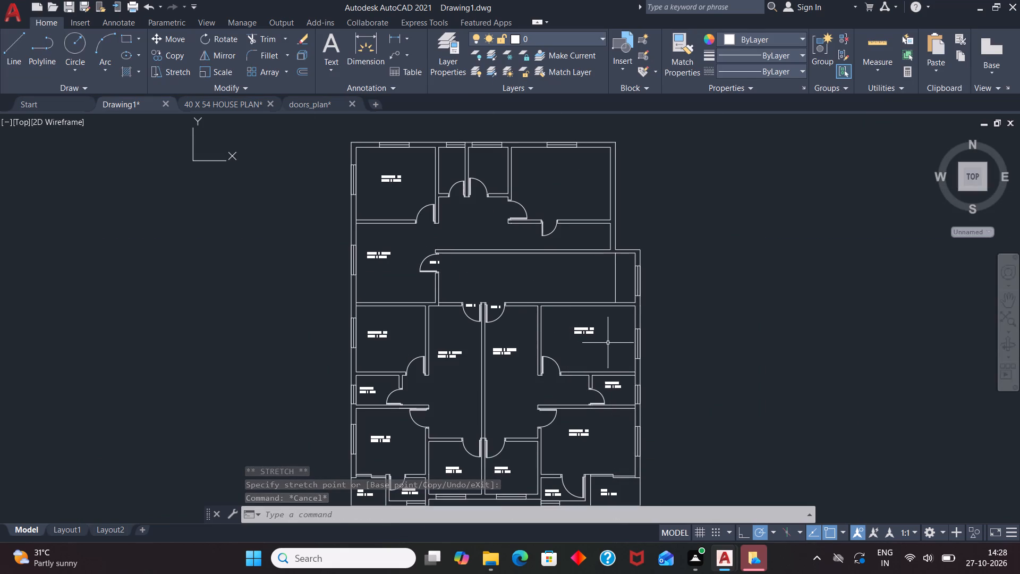
scroll(632, 332, "down", 1)
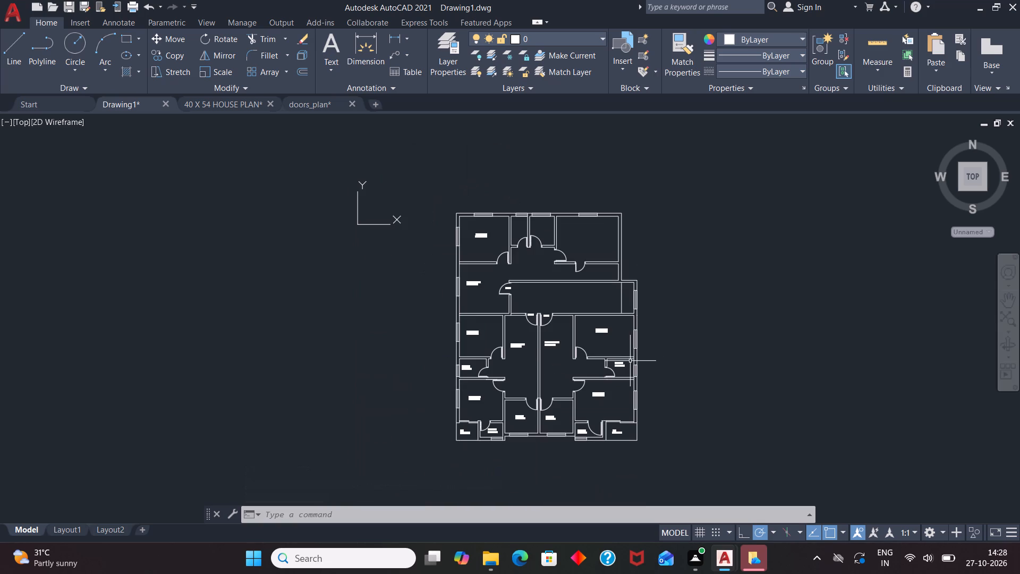
scroll(571, 283, "up", 2)
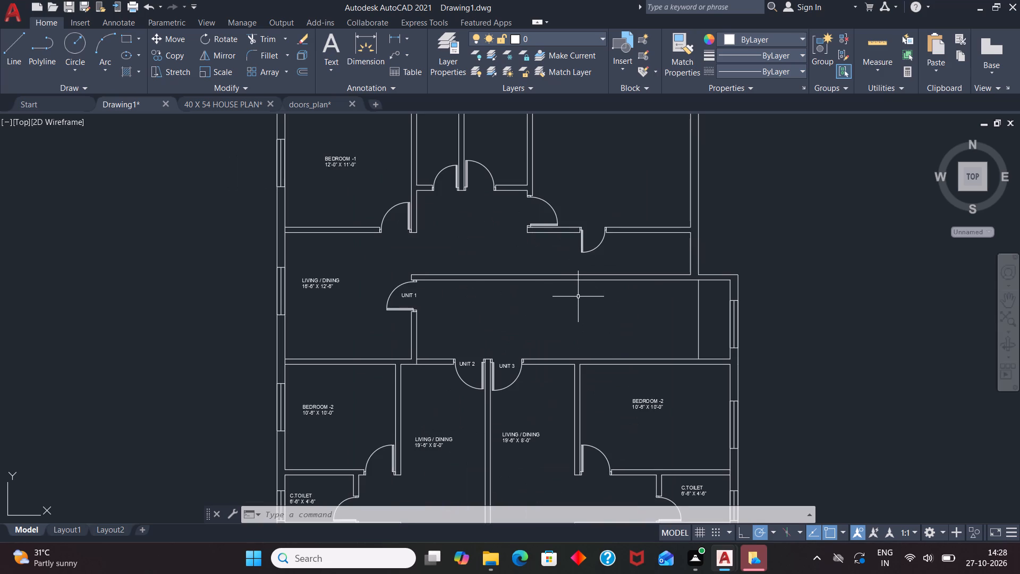
key("l")
key("Return")
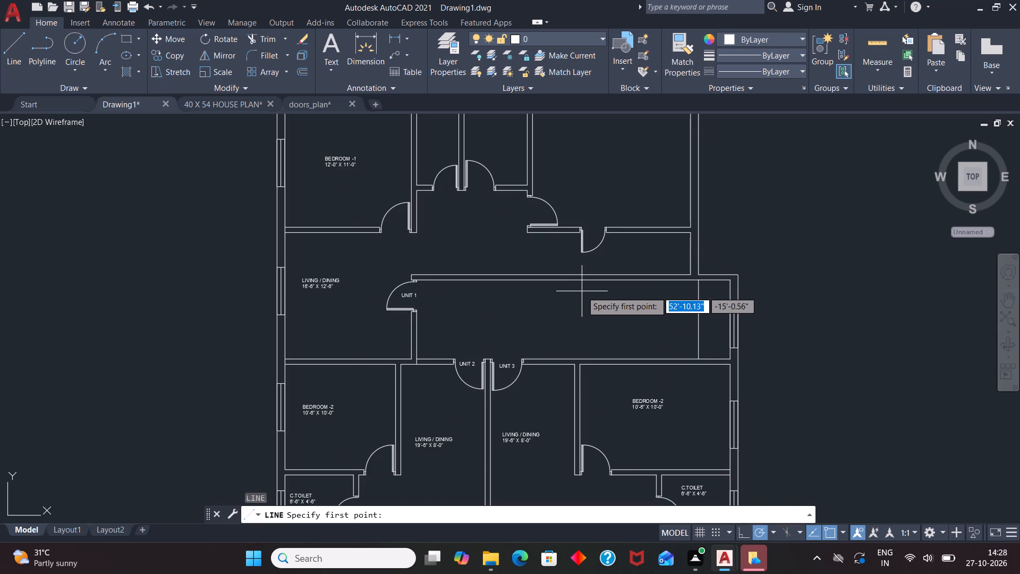
left_click(555, 283)
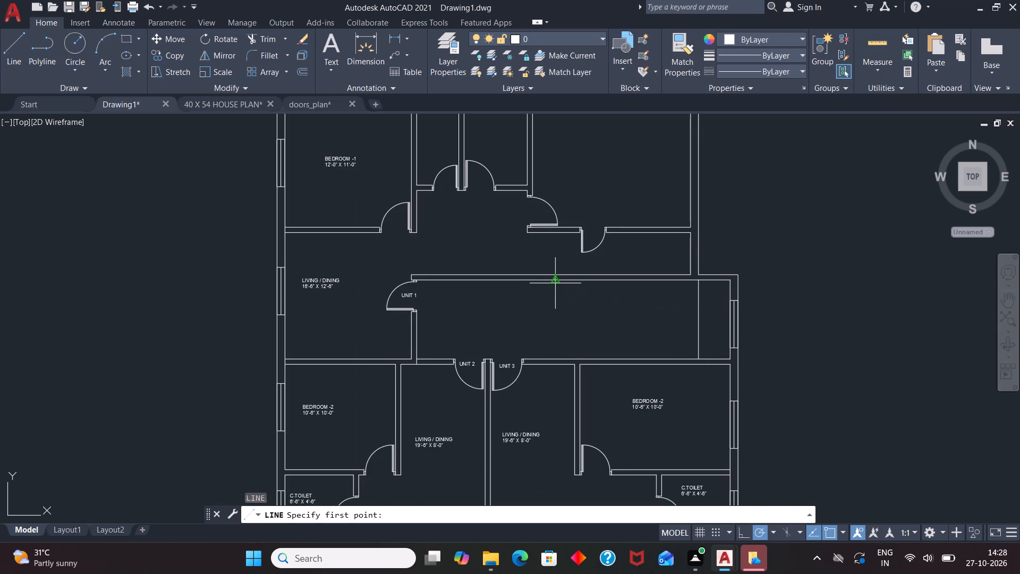
left_click(555, 354)
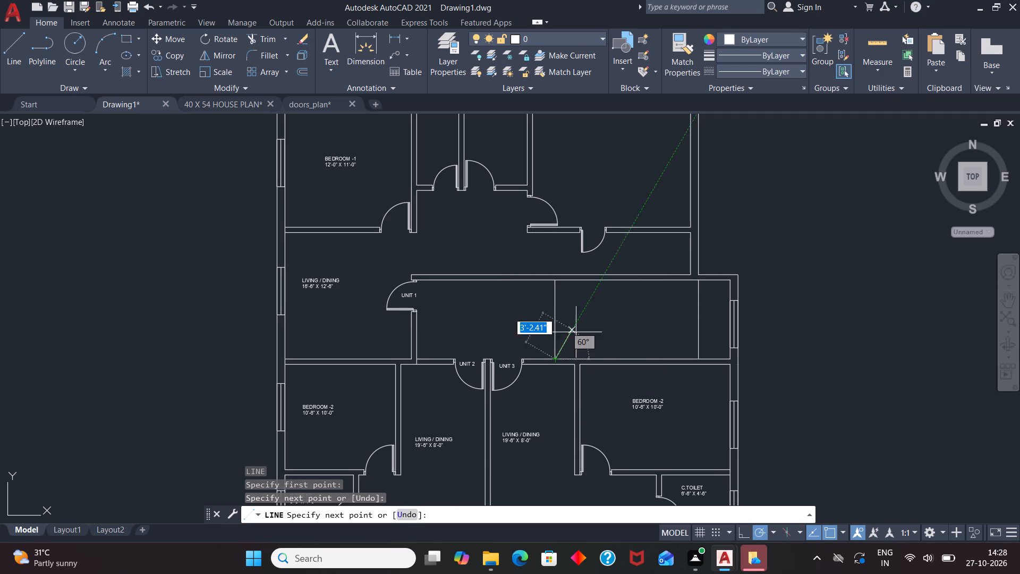
key("space")
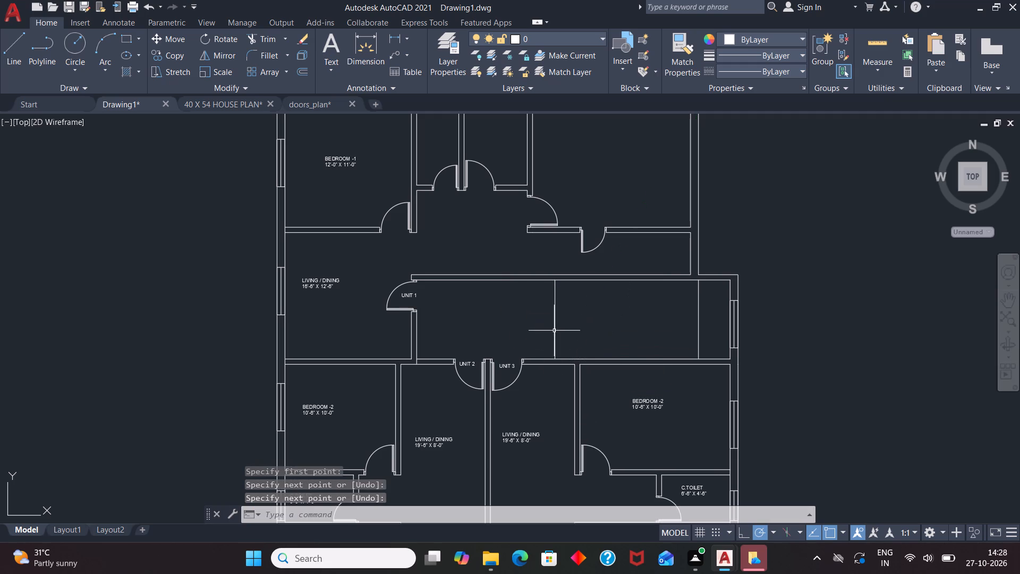
Copy the riser line eastward as a fitted array of 10 items ending on the existing vertical line near the corridor's east end.
left_click(555, 330)
type("CO")
key("Return")
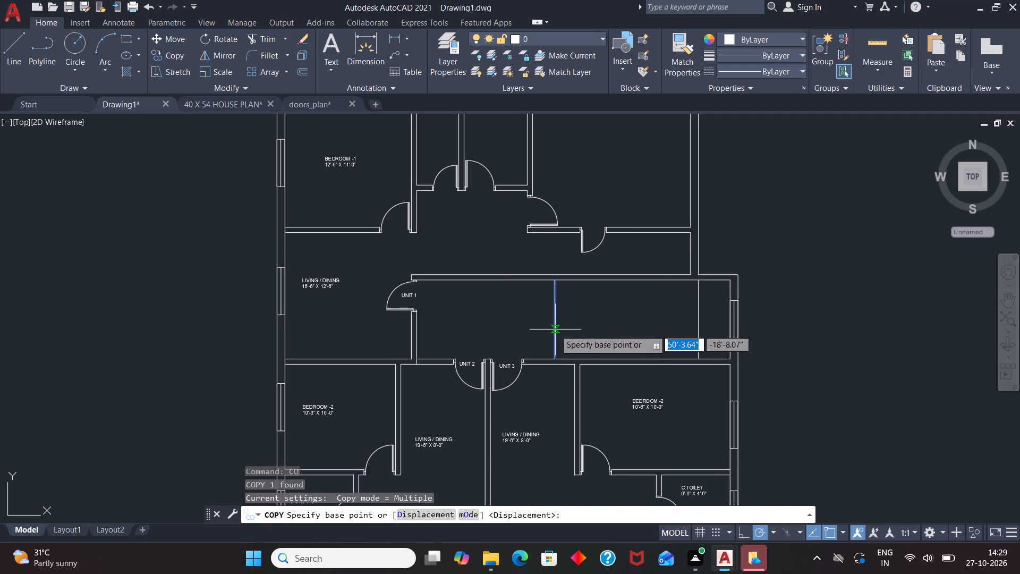
left_click_drag(558, 317, 565, 318)
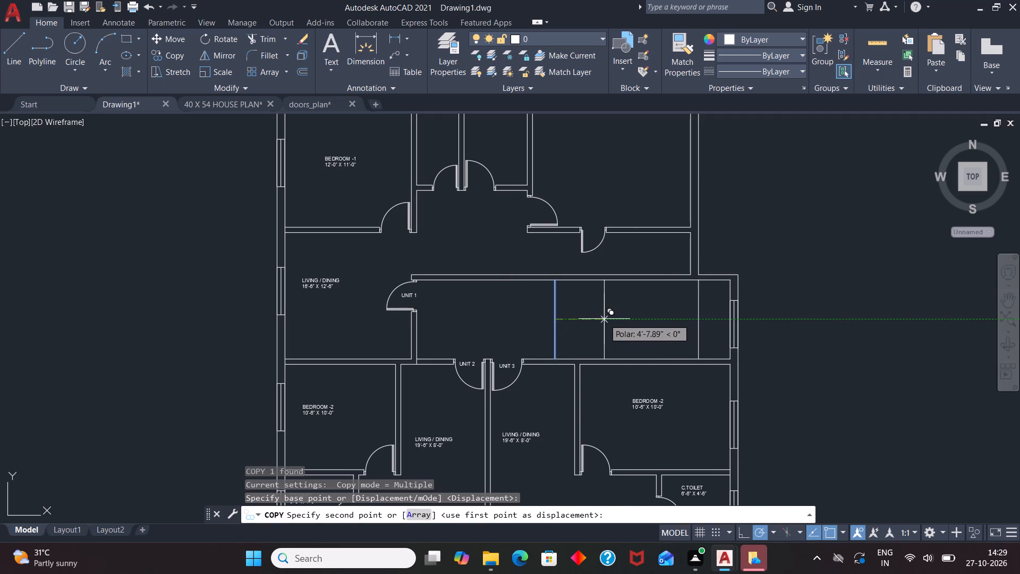
key("a")
key("Return")
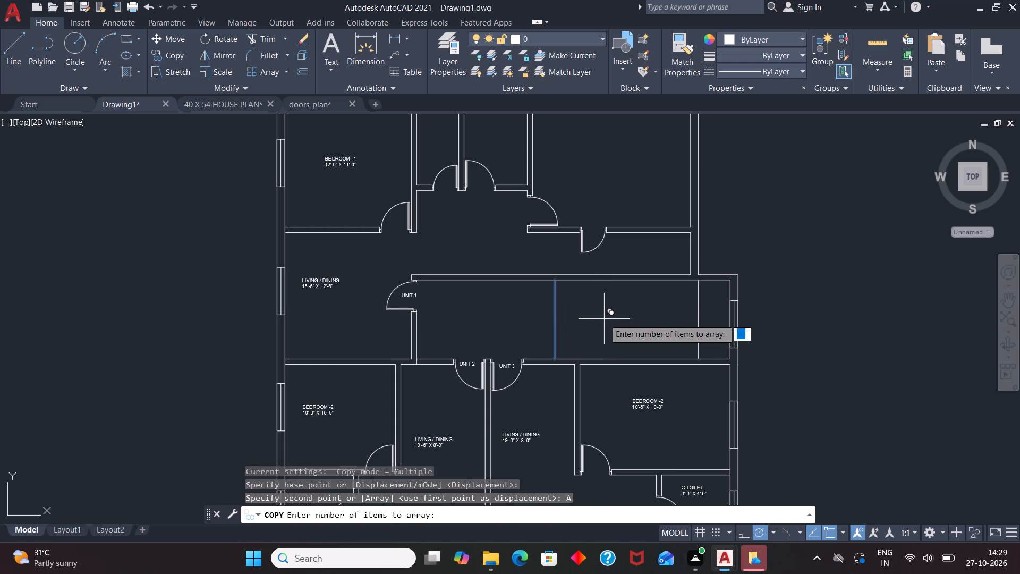
type("10")
key("Return")
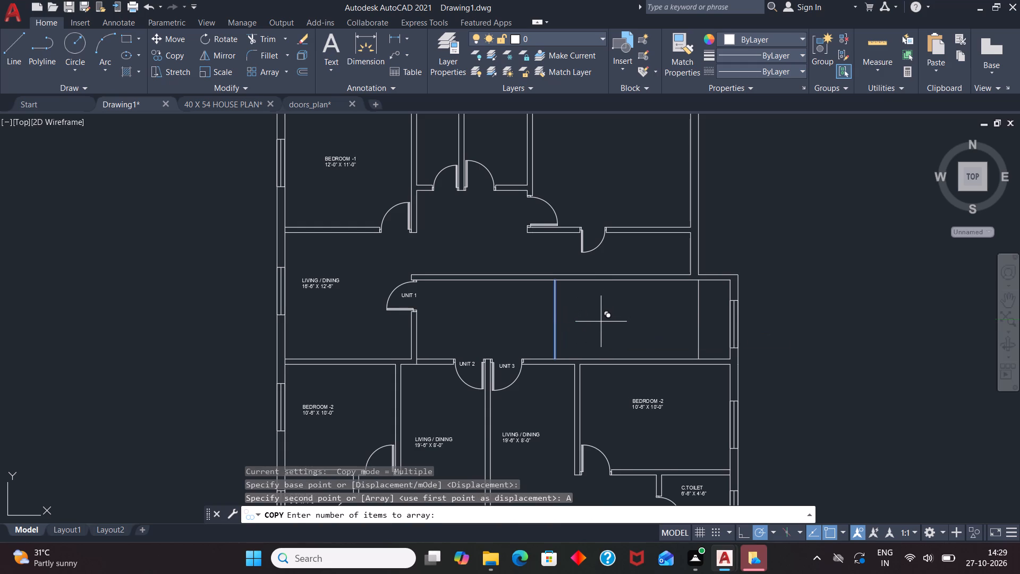
key("f")
key("Return")
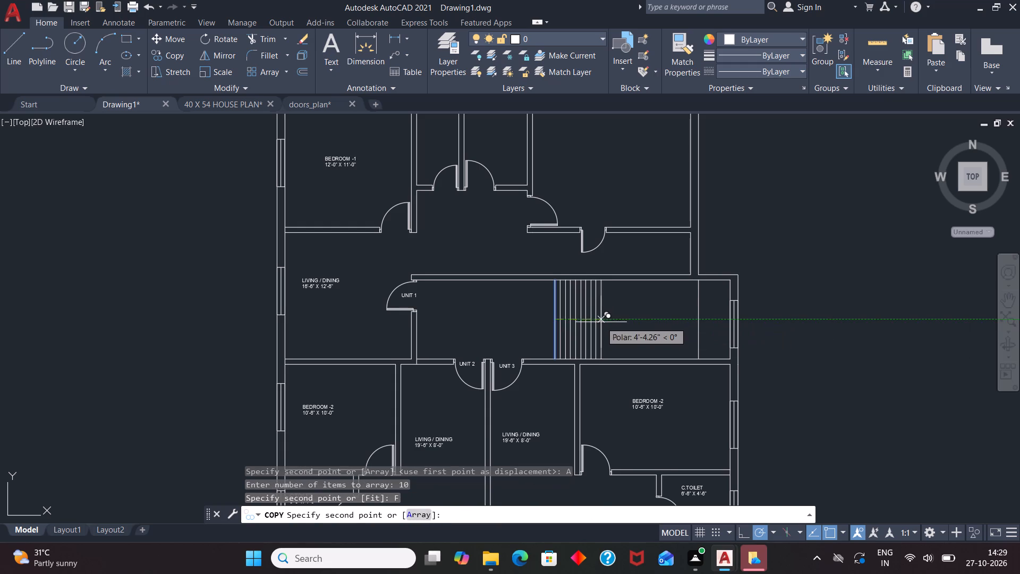
scroll(696, 322, "up", 2)
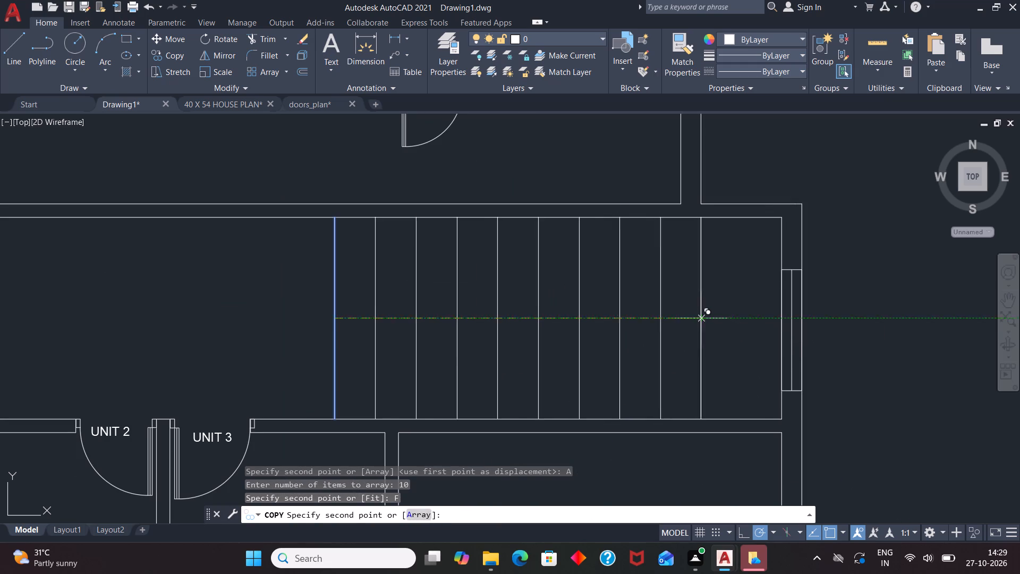
left_click(699, 316)
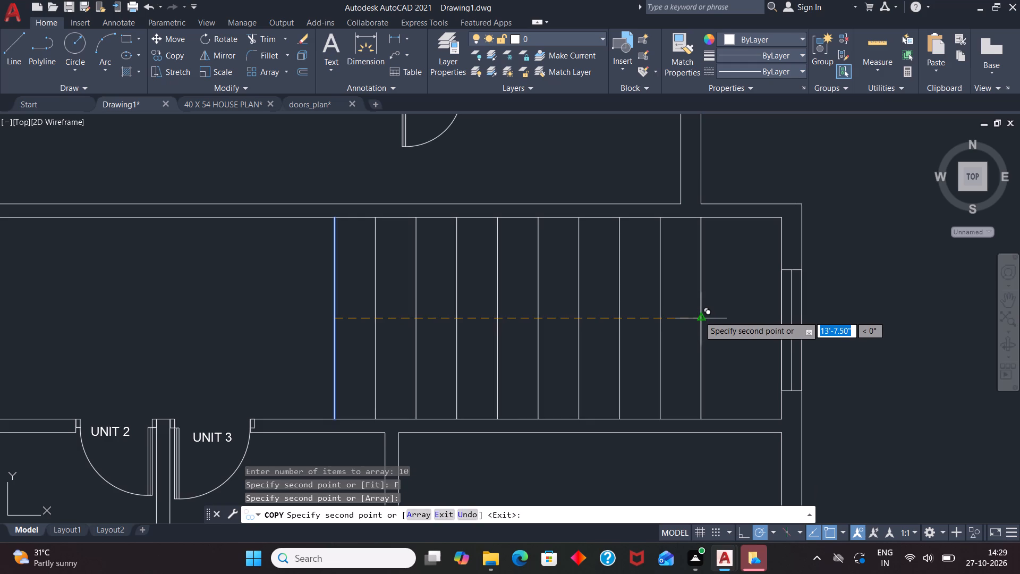
key("space")
Draw a horizontal line through the risers' midpoints, from the last riser to the first, dividing the staircase into two flights.
key("l")
key("Return")
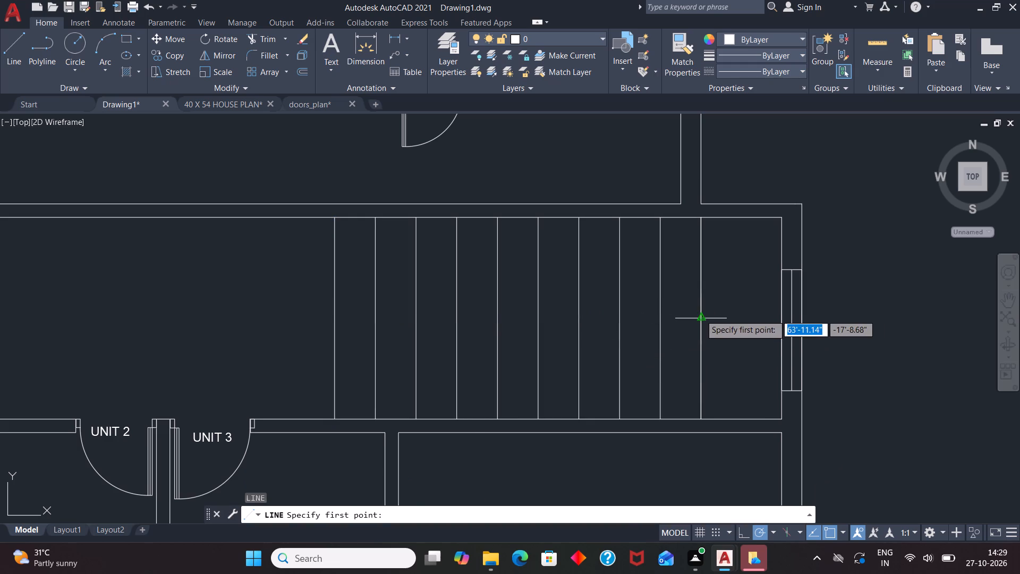
left_click(701, 314)
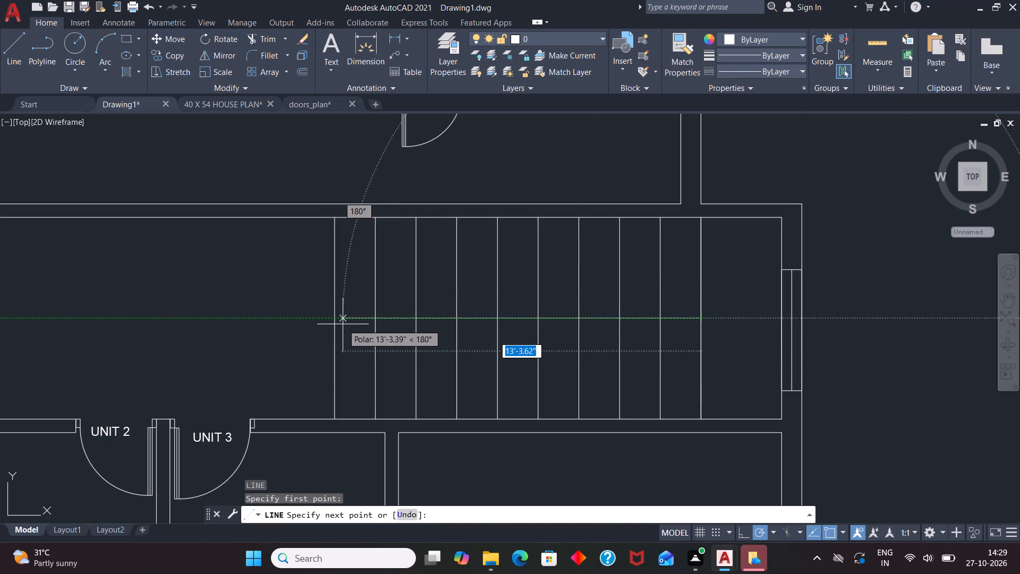
left_click(334, 318)
key("space")
Draw a three-sided outline projecting 3' east and running 8' south, closing back onto the north-east room's outer east wall.
scroll(416, 313, "down", 4)
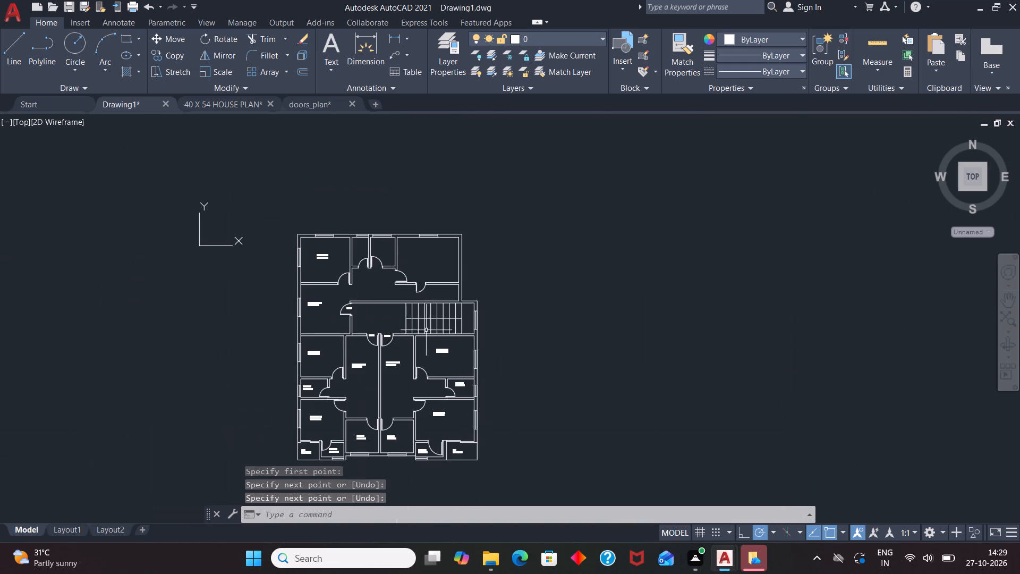
scroll(669, 353, "down", 1)
scroll(395, 322, "up", 2)
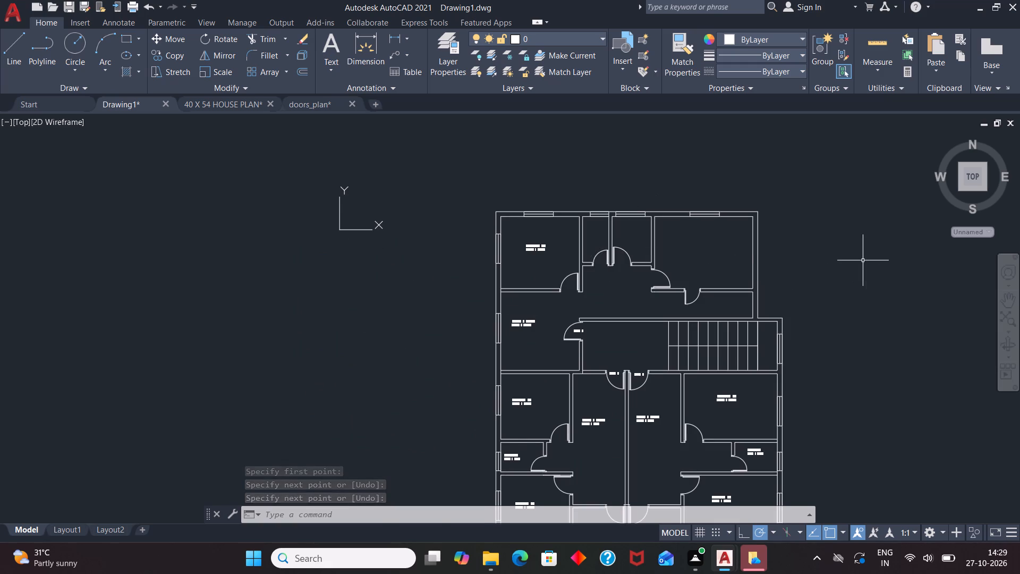
scroll(861, 259, "up", 2)
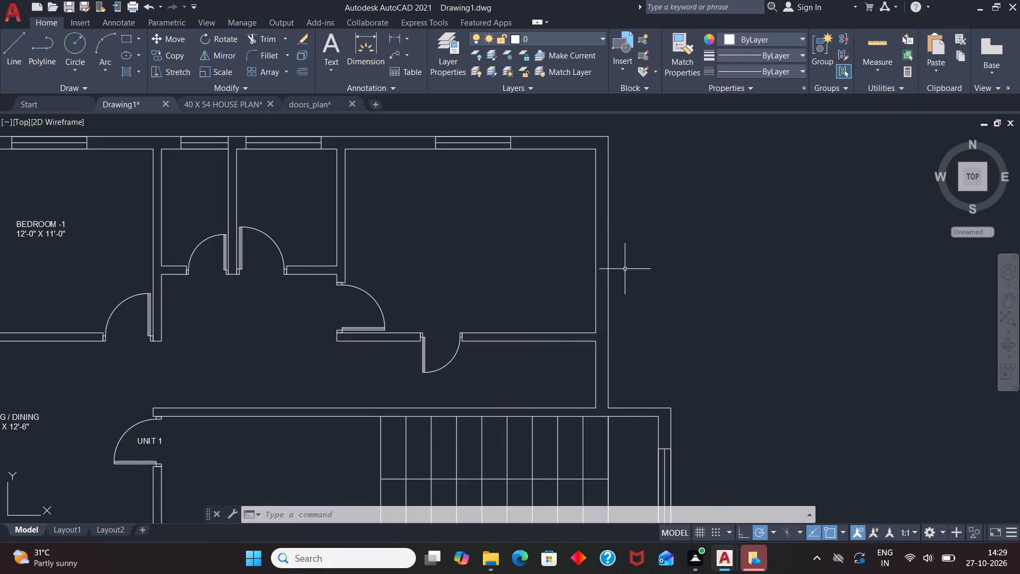
key("l")
key("Return")
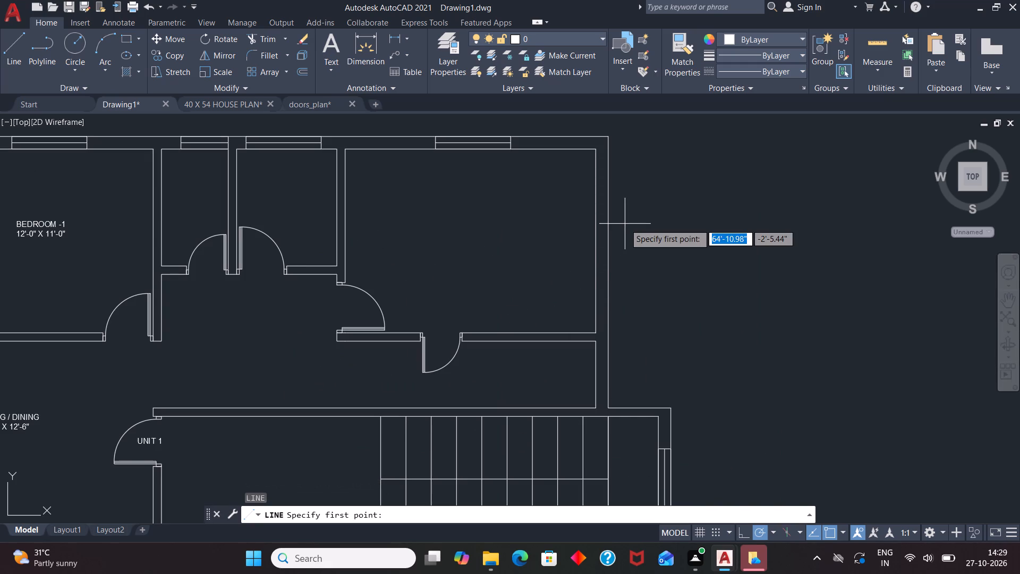
left_click(608, 183)
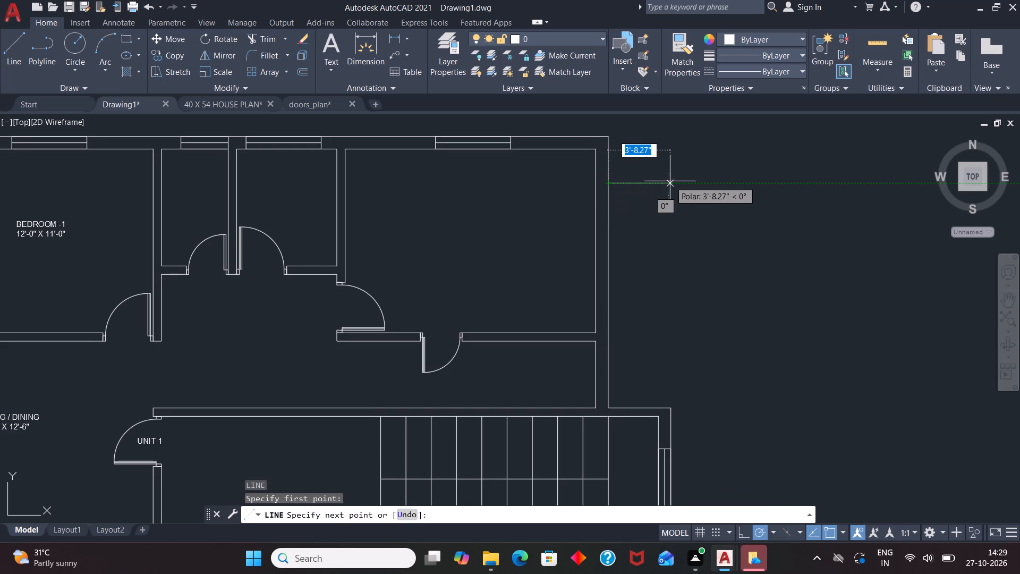
type("3'")
key("Return")
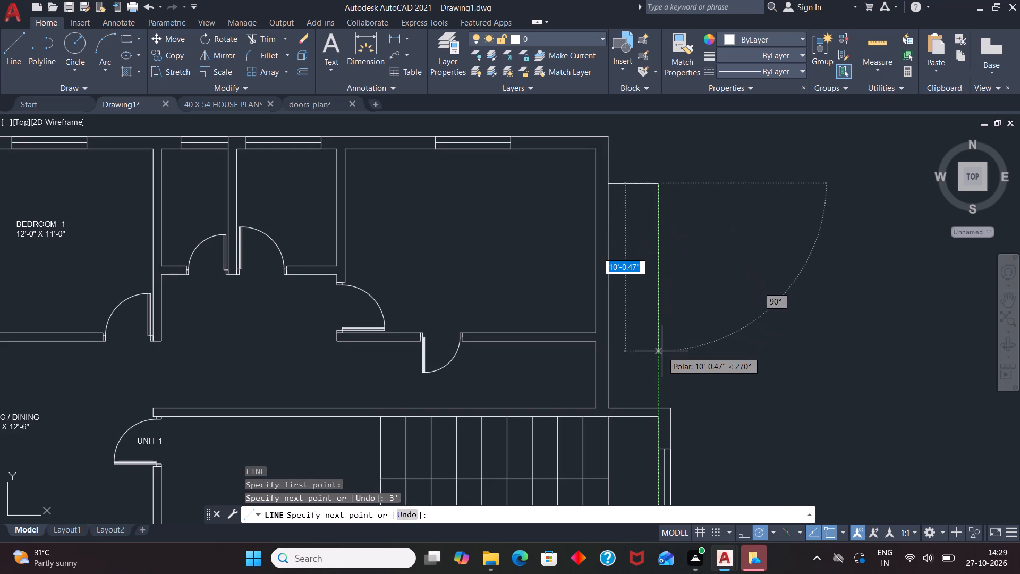
type("8'")
key("Return")
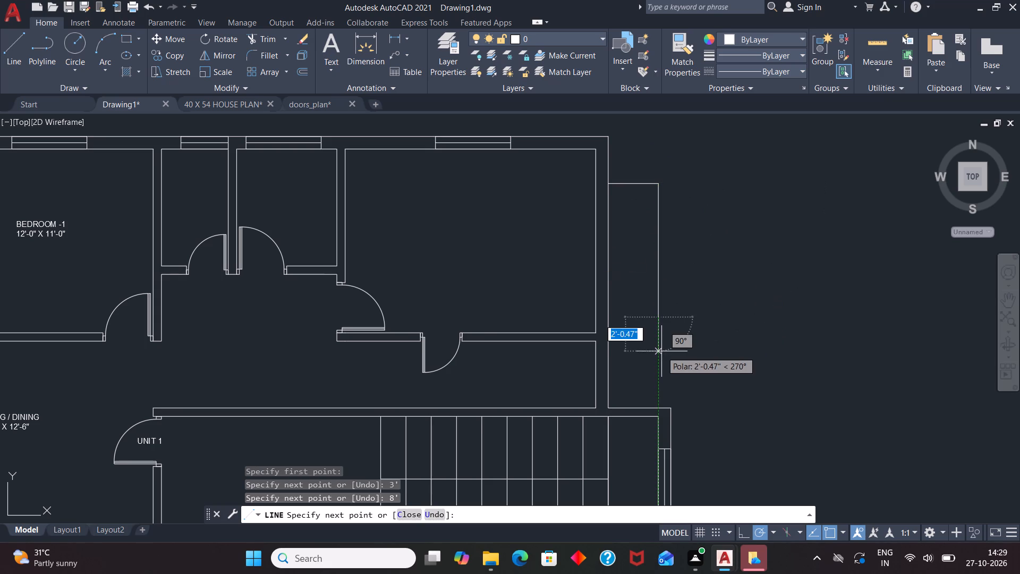
left_click(608, 313)
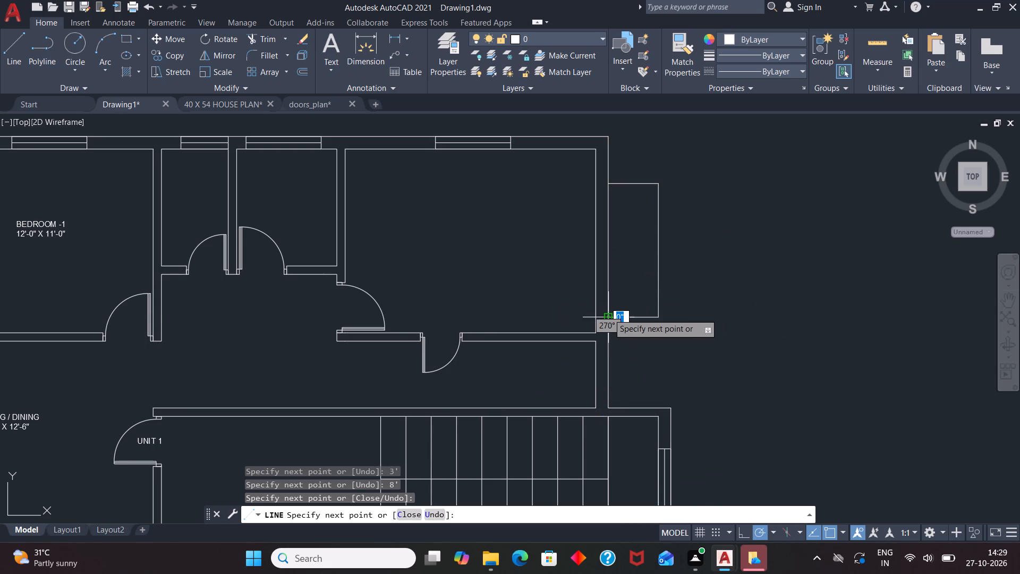
key("space")
Label the new projection in 4" text with VER and 3'-0" X 8'-0" below it, widening the text frame to fit the size on one line.
type("T")
key("Return")
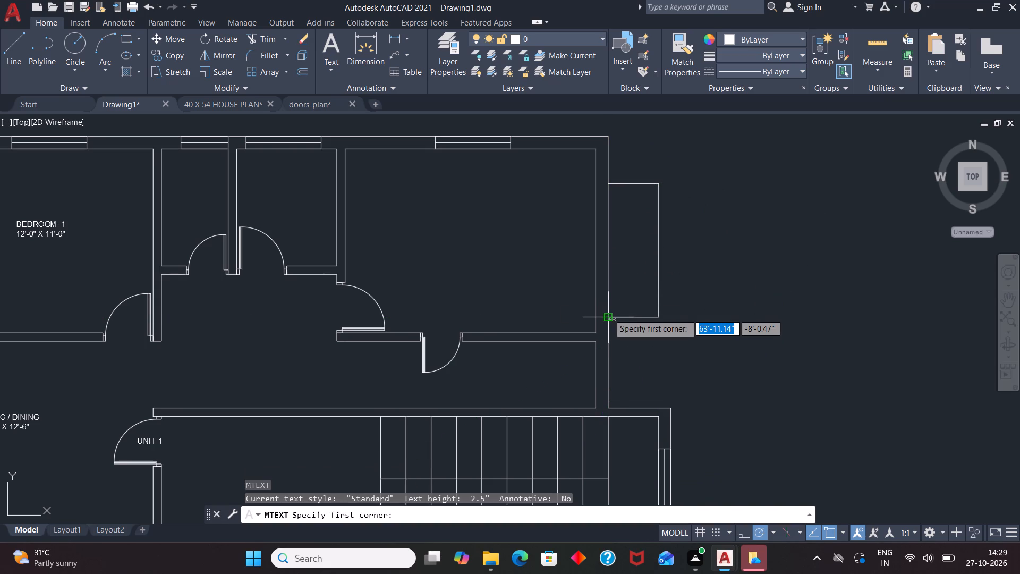
scroll(636, 259, "up", 2)
left_click_drag(583, 184, 597, 203)
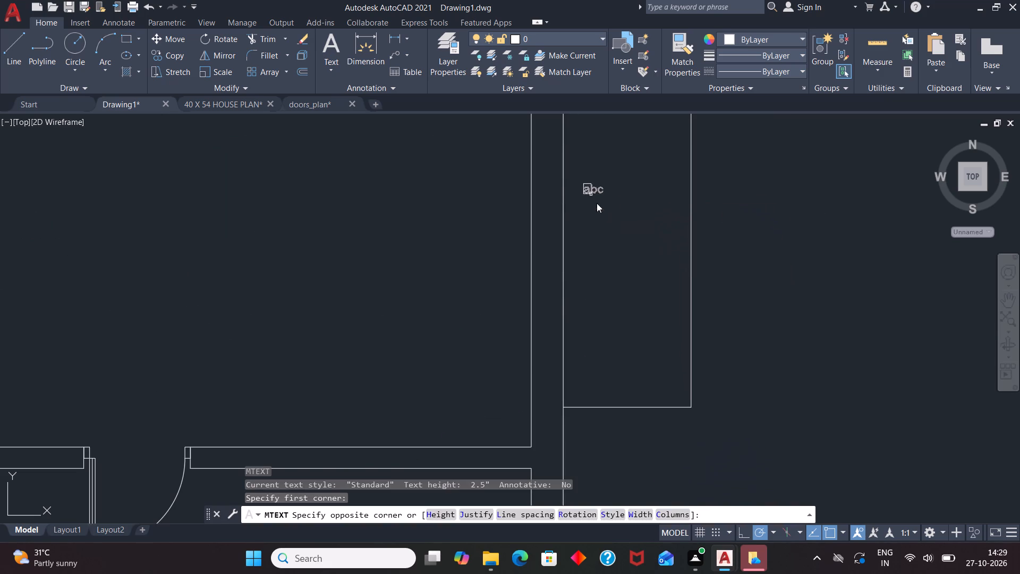
left_click_drag(597, 203, 602, 212)
left_click(667, 273)
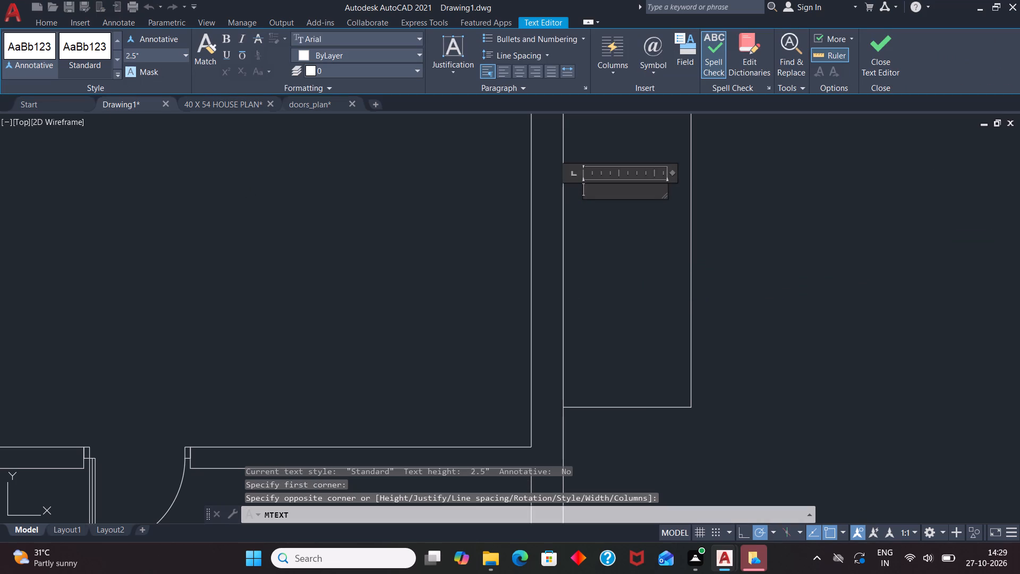
left_click(161, 56)
key("BackSpace")
type("VE")
key("BackSpace")
key("BackSpace")
key("4")
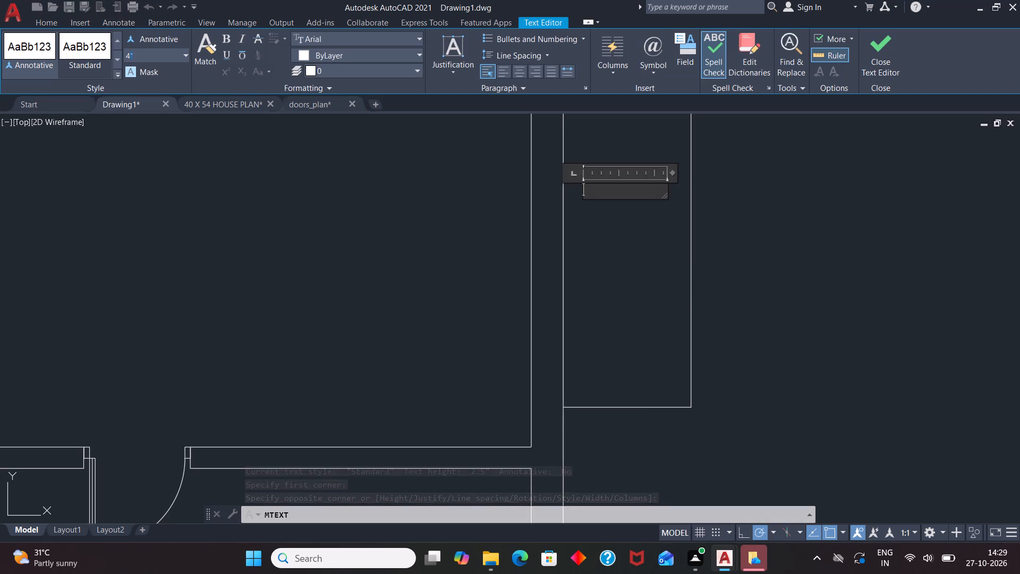
key("Return")
type("VER")
key("Return")
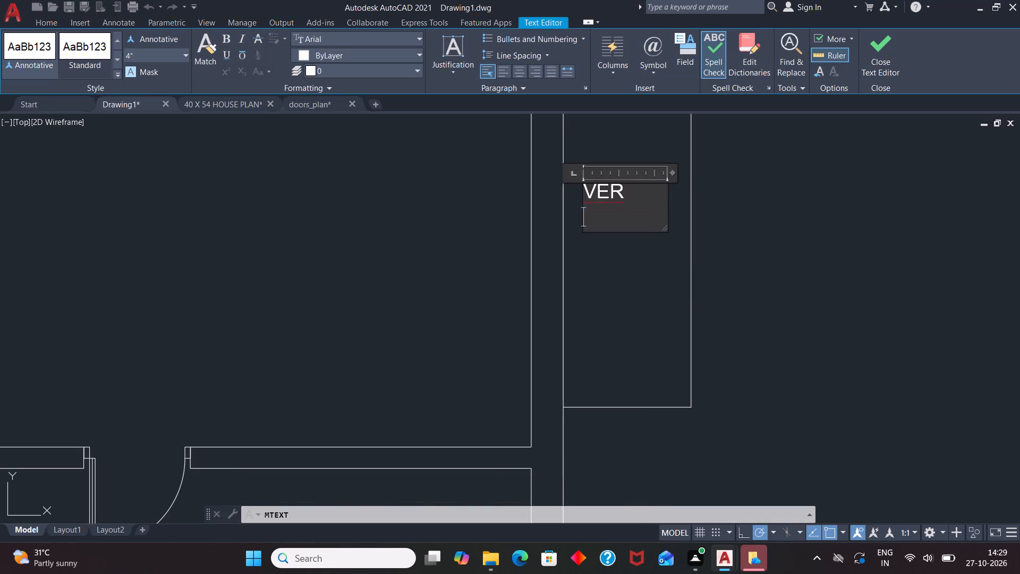
type("3'-0\" X")
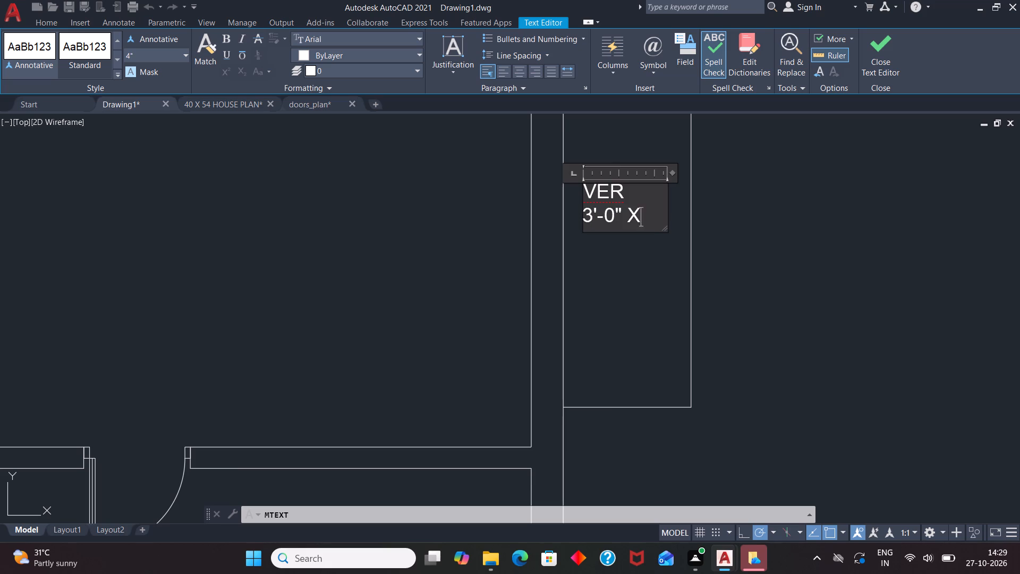
key("space")
key("8")
type("'-0\"")
left_click(671, 167)
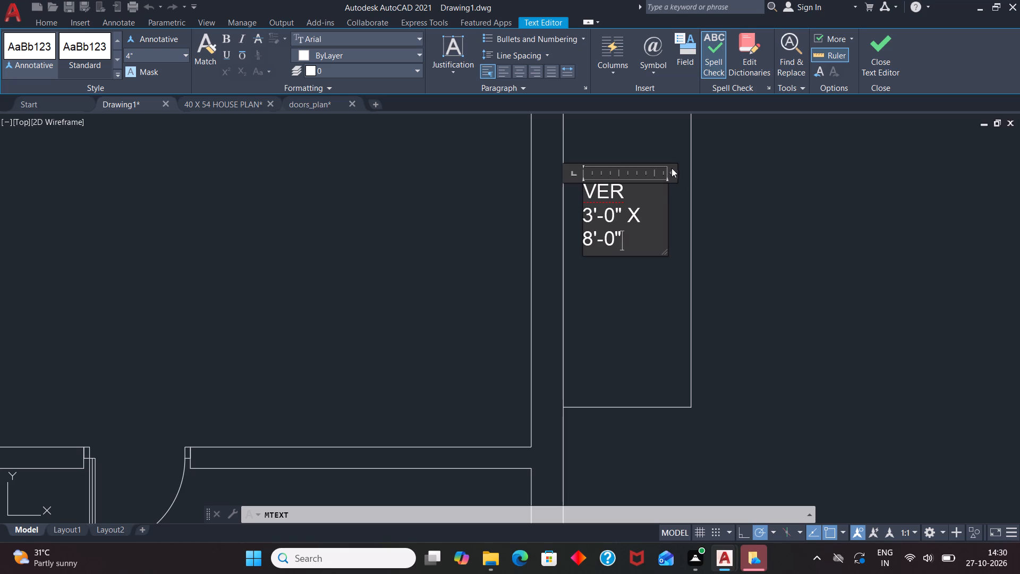
left_click_drag(673, 175, 708, 175)
left_click(741, 198)
scroll(628, 323, "down", 2)
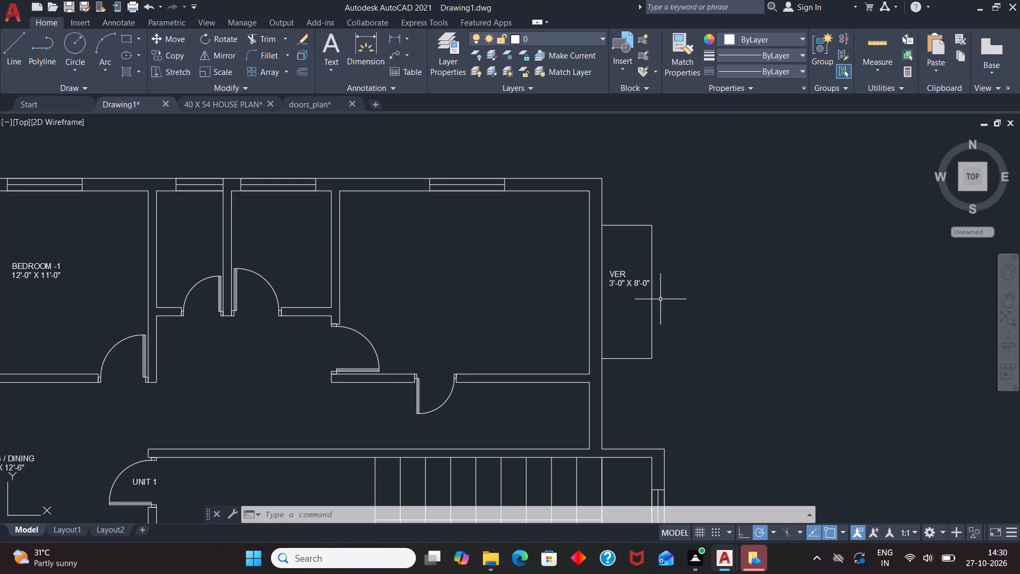
Draw two short horizontal lines across the east wall's thickness beside the VER area, marking the north and south ends of an opening.
key("l")
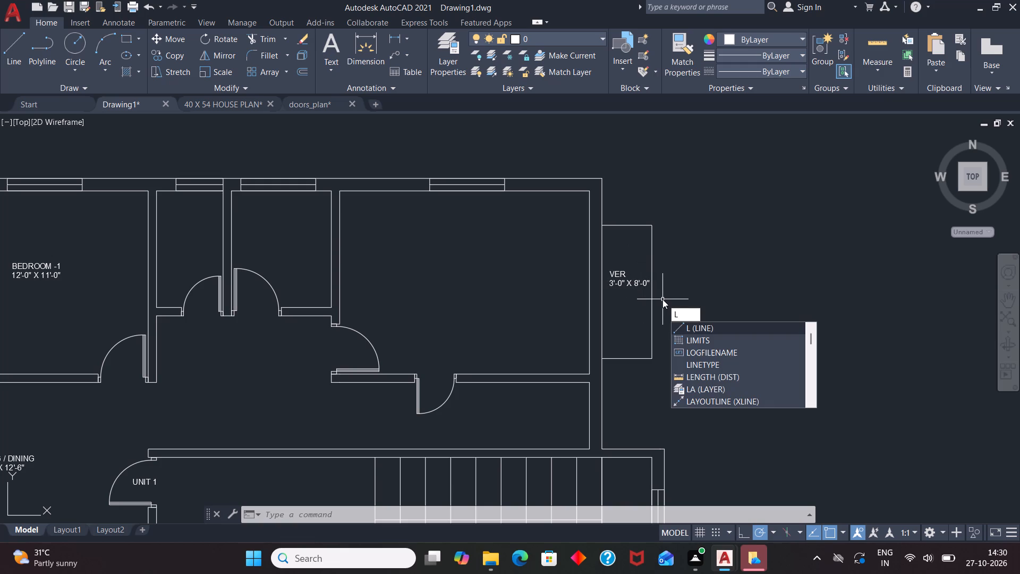
key("Return")
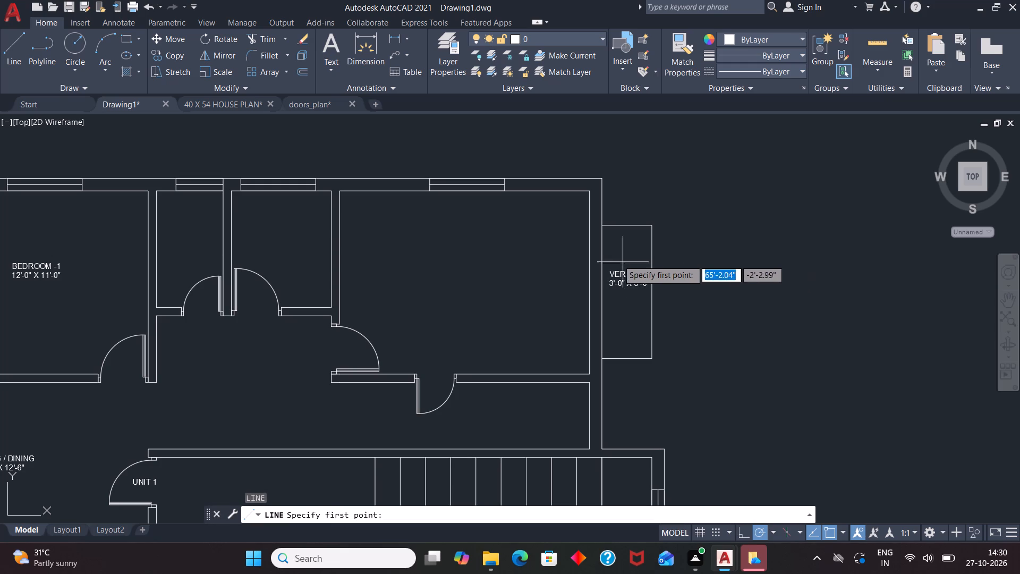
scroll(609, 254, "up", 1)
left_click(597, 232)
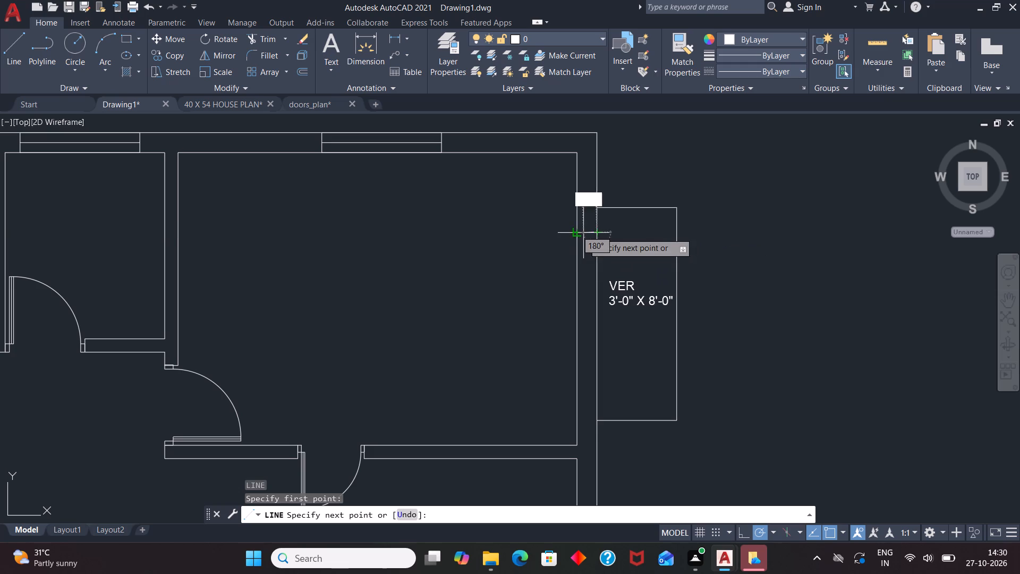
left_click(576, 233)
key("space")
type("L")
key("Return")
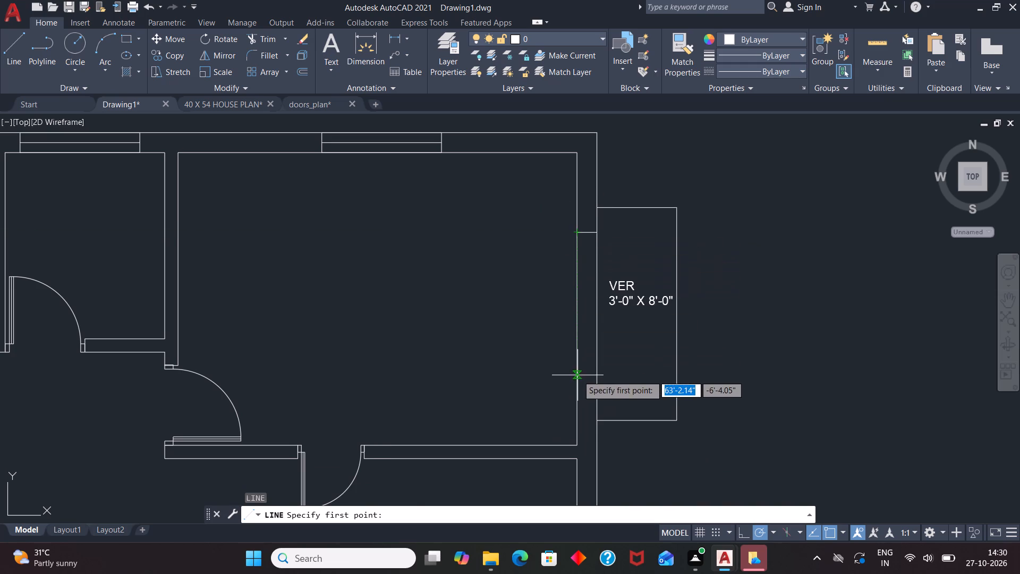
left_click(577, 375)
left_click(596, 375)
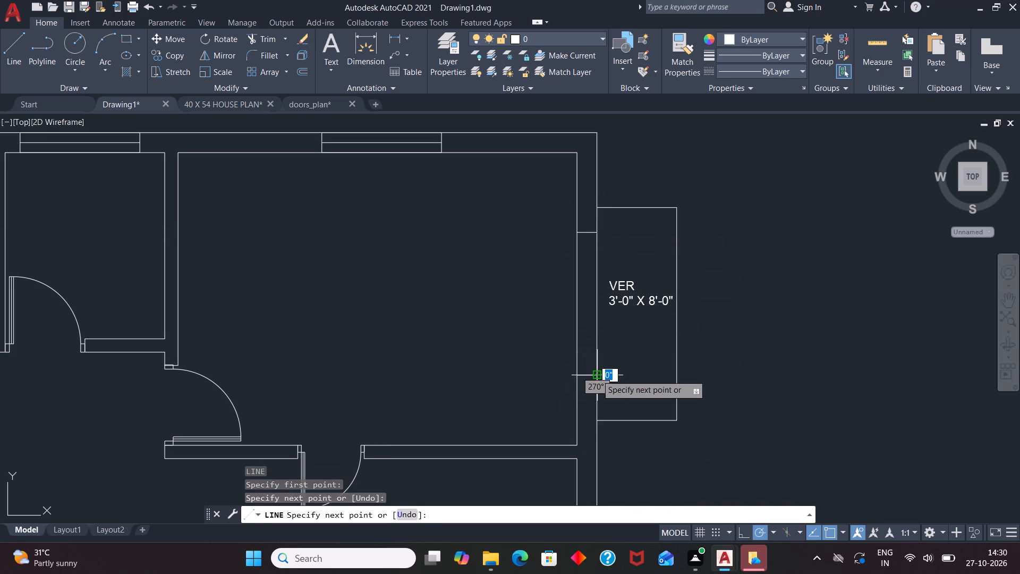
key("space")
Draw a door panel rectangle about 4.7" by 3'-0" from the opening's inner north corner, running south along the inner wall face.
type("REC")
key("Return")
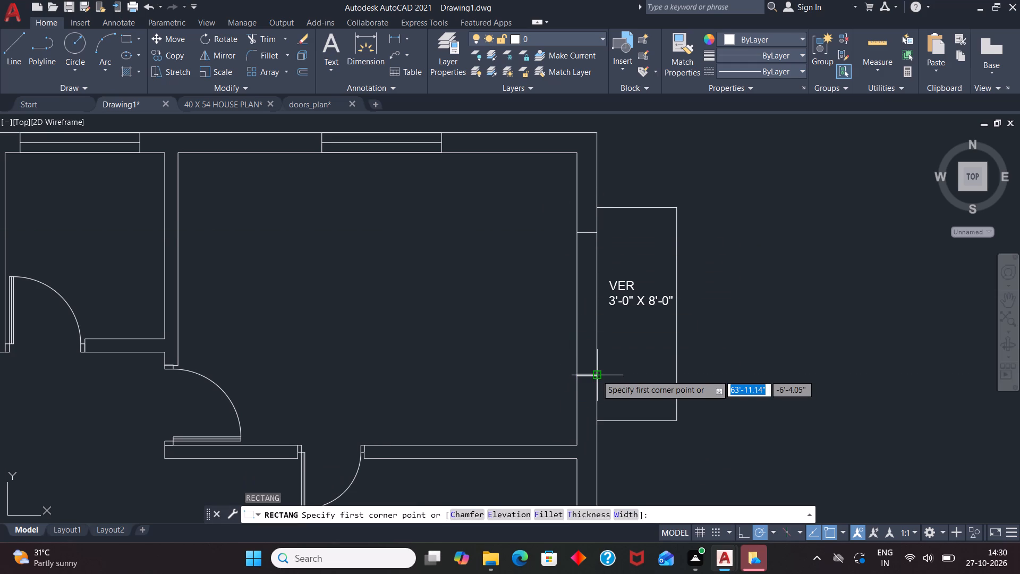
left_click(579, 231)
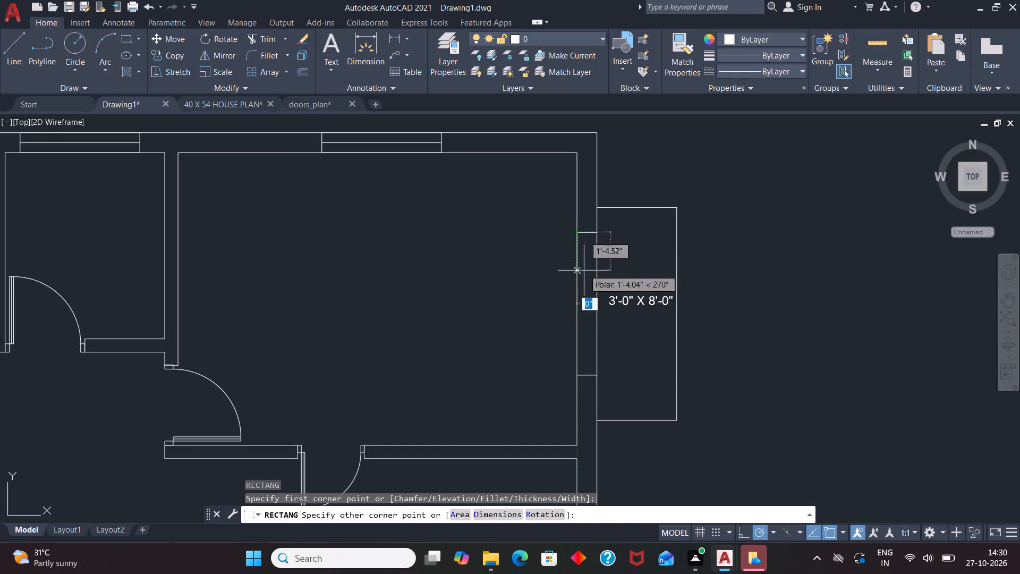
scroll(591, 301, "up", 2)
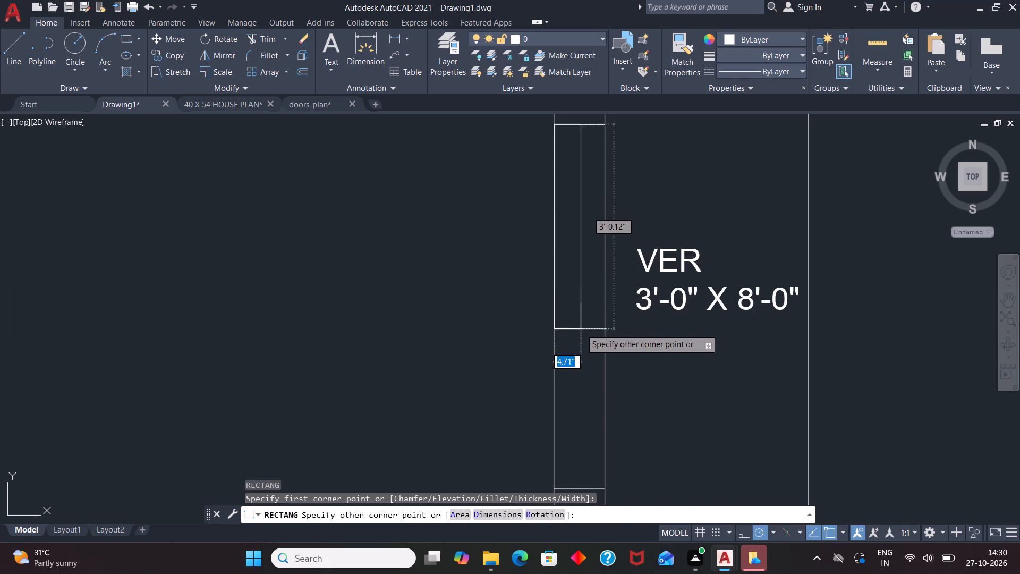
left_click(581, 329)
scroll(543, 319, "down", 2)
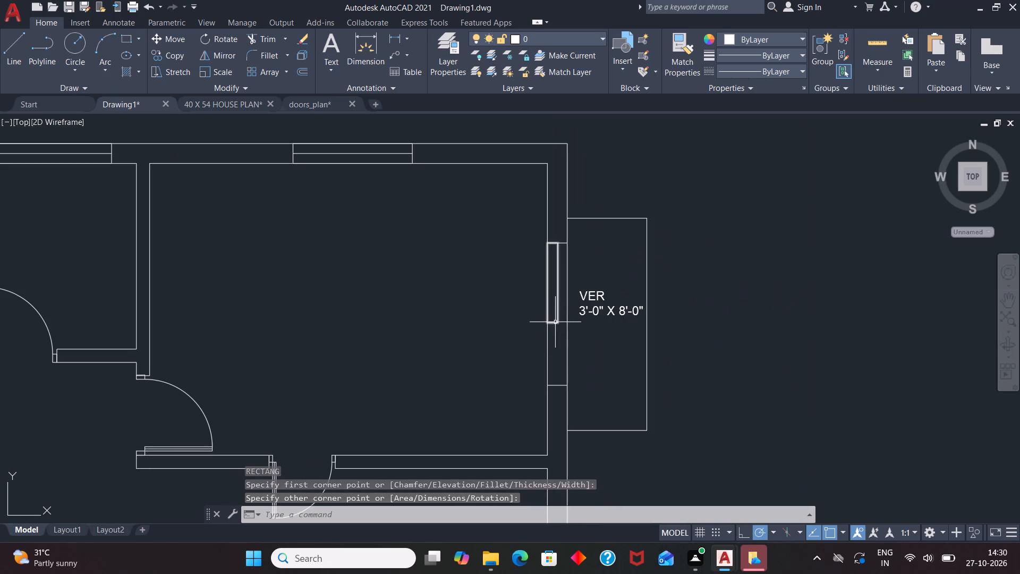
Copy the door panel rectangle south-east so its south-east corner lies on the outer wall line, starting where the first panel ends.
left_click(555, 322)
type("CO")
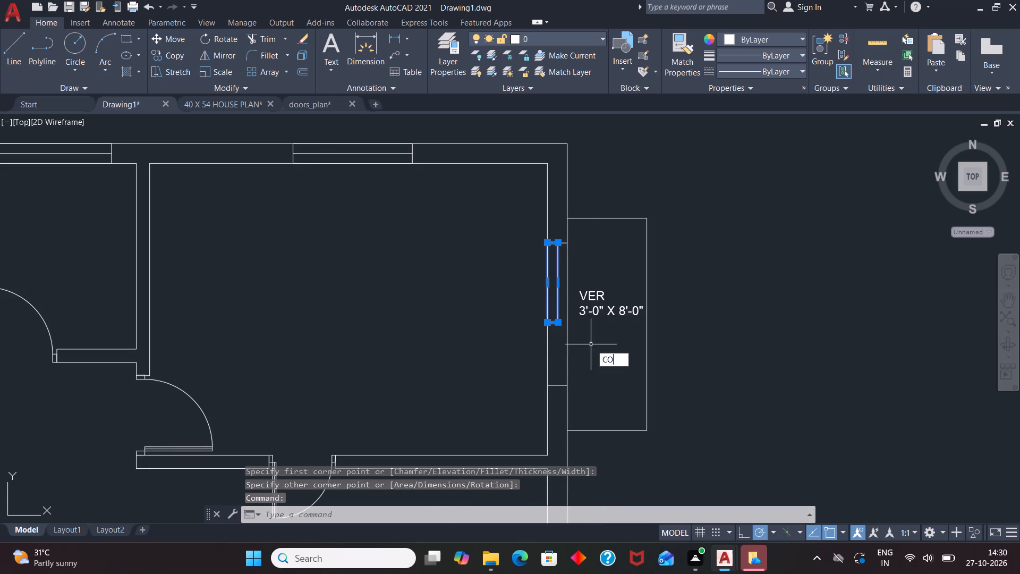
key("Return")
left_click(560, 328)
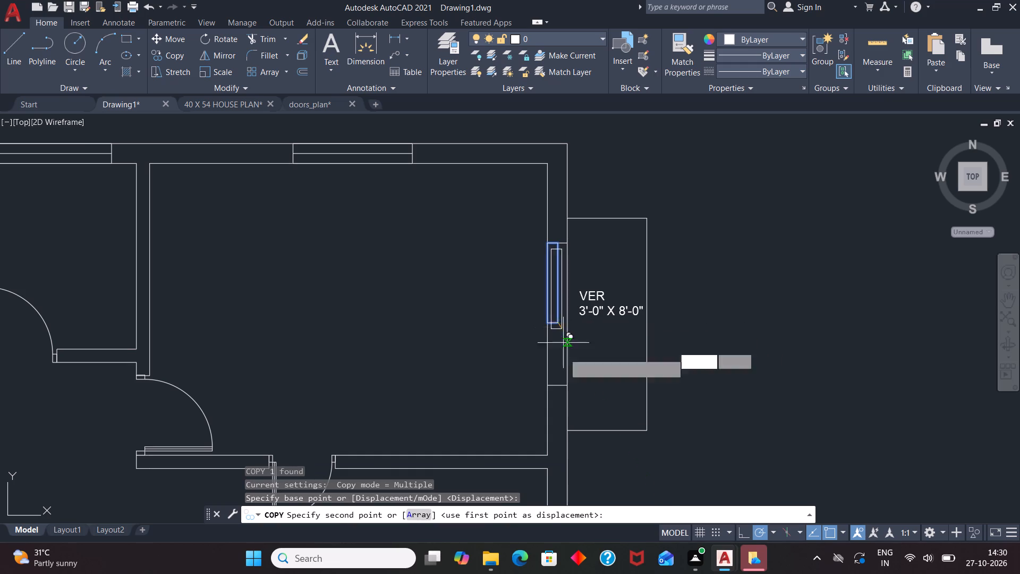
scroll(576, 404, "up", 2)
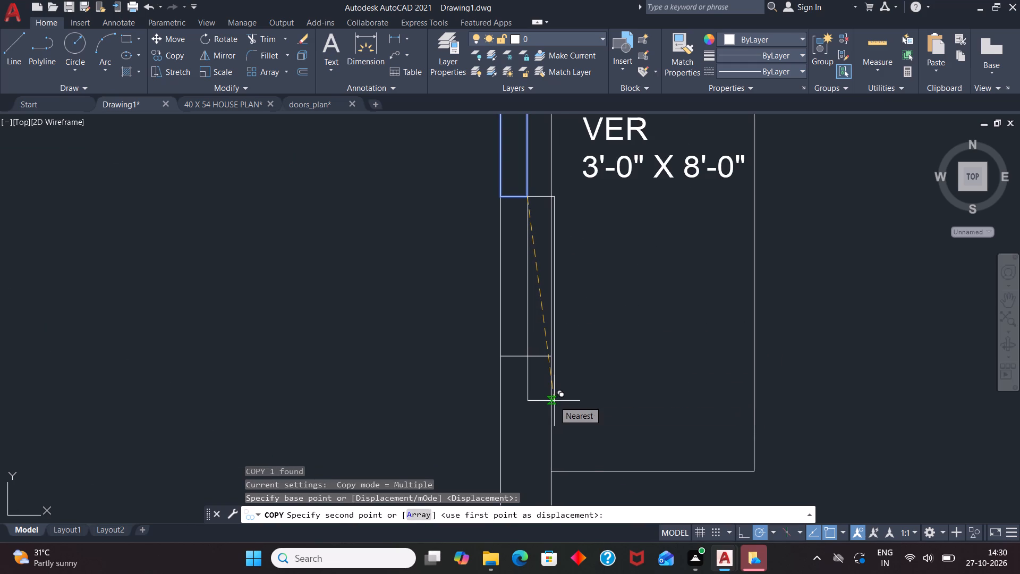
left_click(554, 401)
key("space")
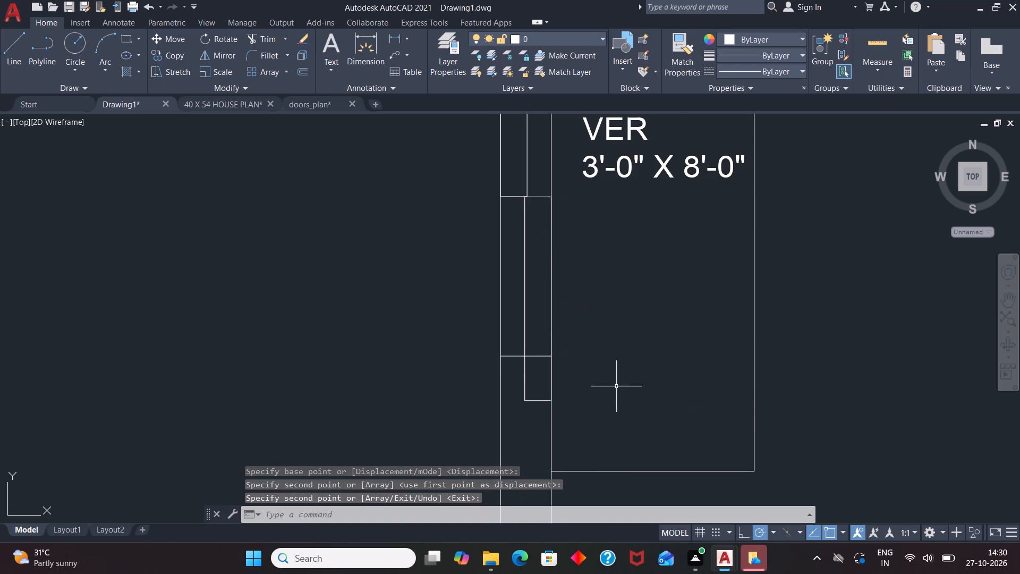
Move the southern door panel about 0.4" east so its north-west corner meets the northern panel's south-east corner.
type("TR")
key("Escape")
key("m")
key("Return")
scroll(508, 106, "up", 3)
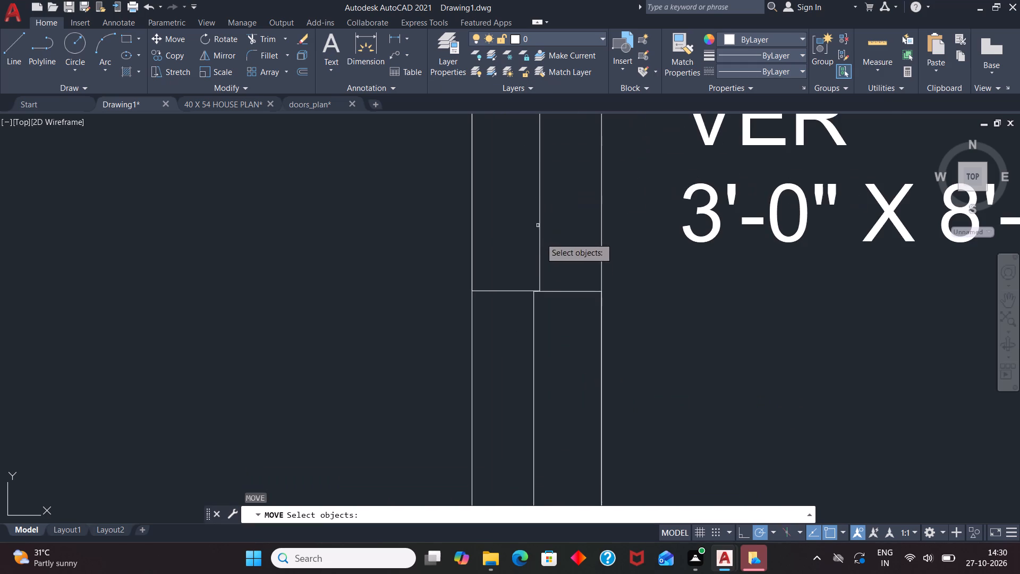
left_click(554, 291)
key("Return")
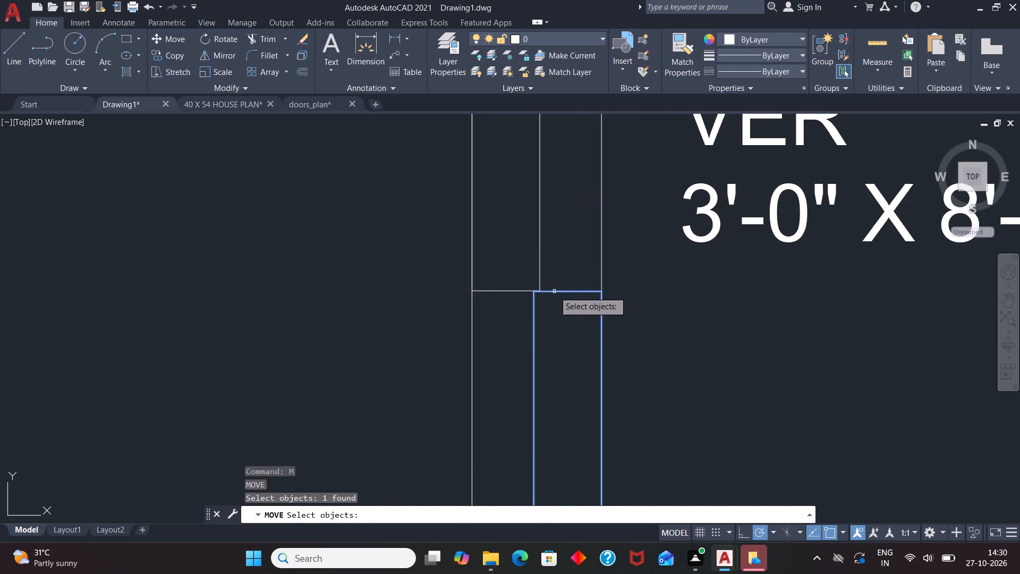
left_click(534, 296)
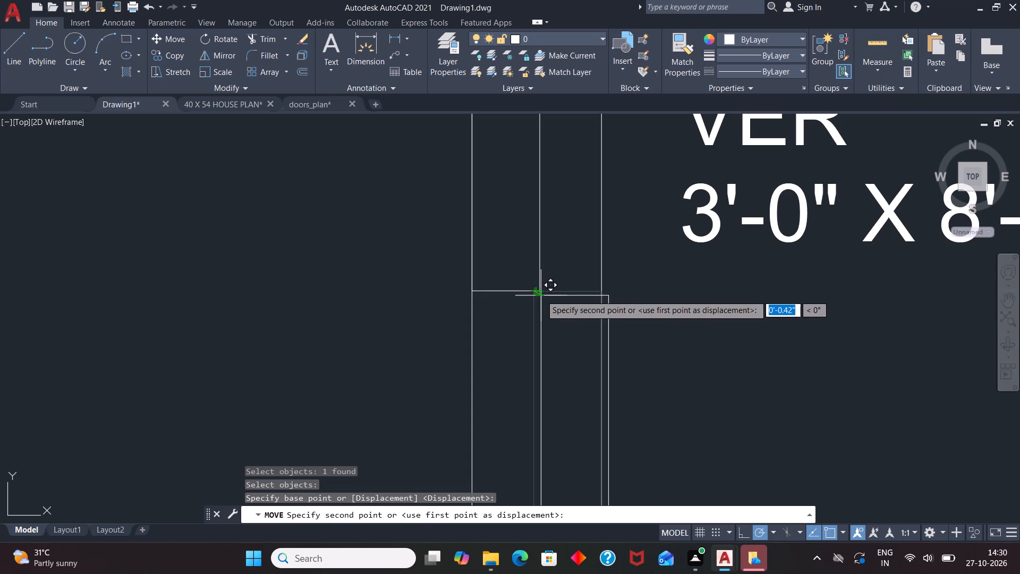
left_click(540, 292)
Trim the southern door panel's edges where they project past the outer wall line and beyond the opening's south end.
scroll(546, 290, "down", 3)
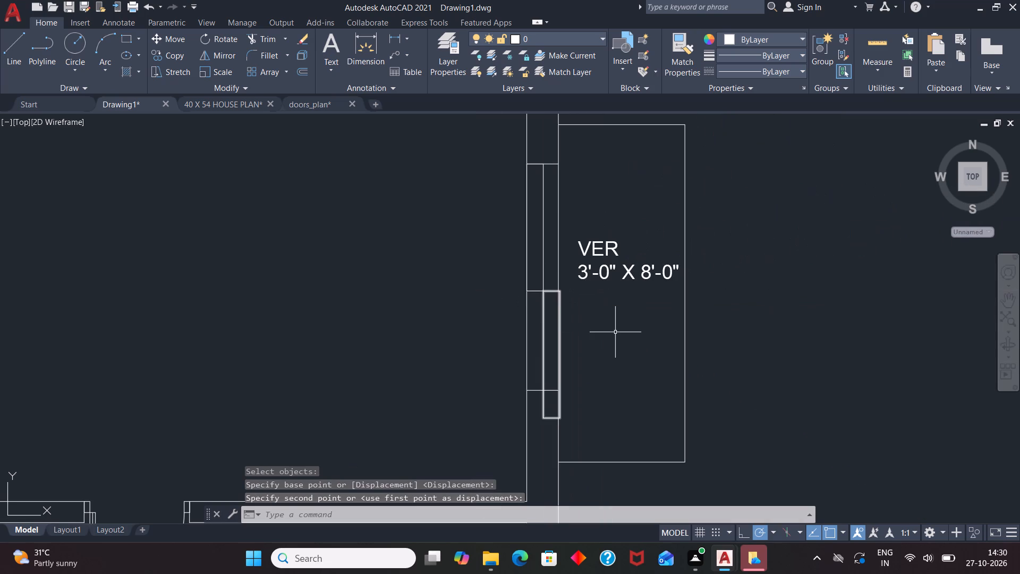
type("TR")
key("Return")
scroll(576, 305, "up", 3)
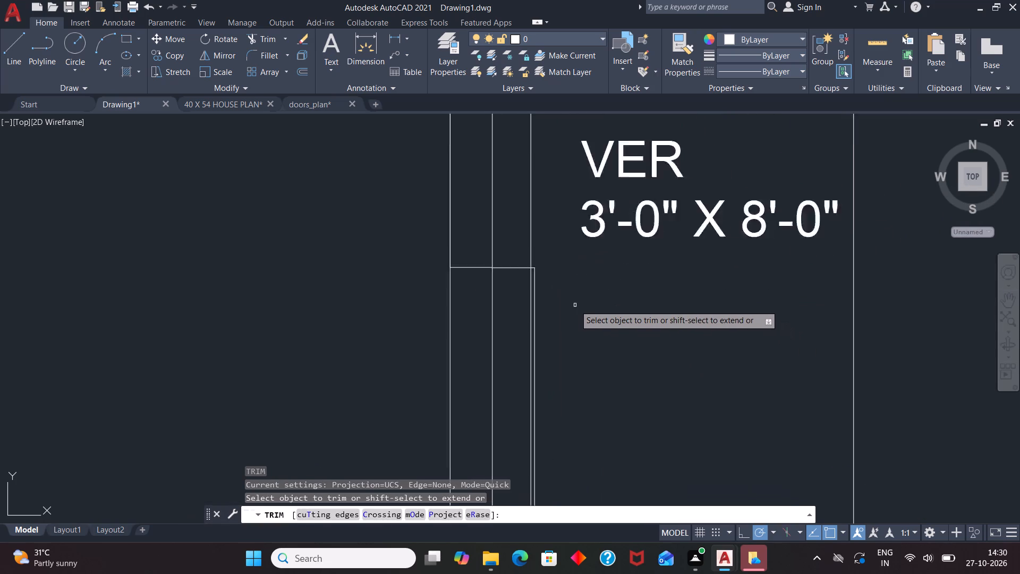
left_click(510, 302)
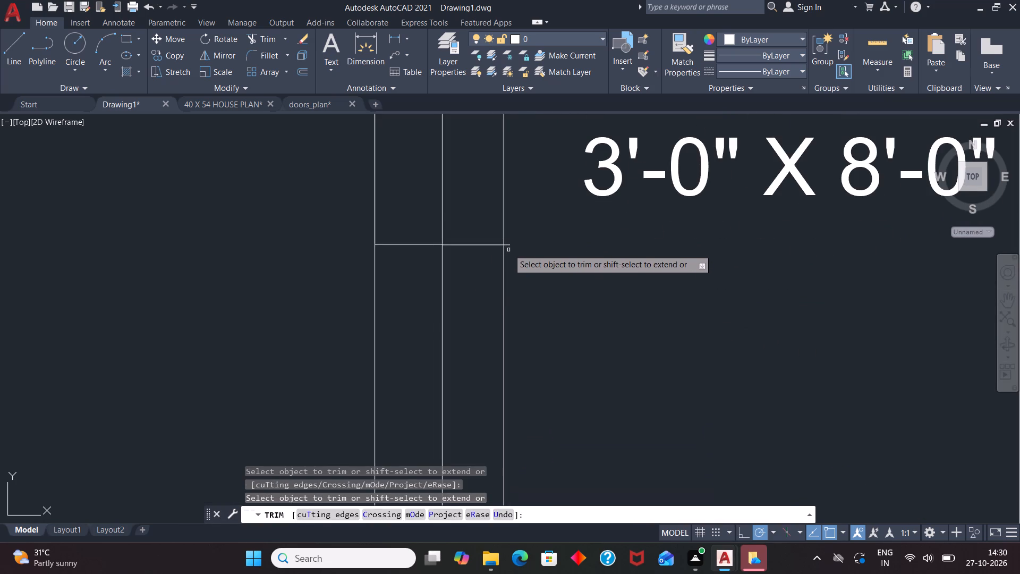
left_click(508, 244)
scroll(511, 242, "down", 3)
left_click(505, 369)
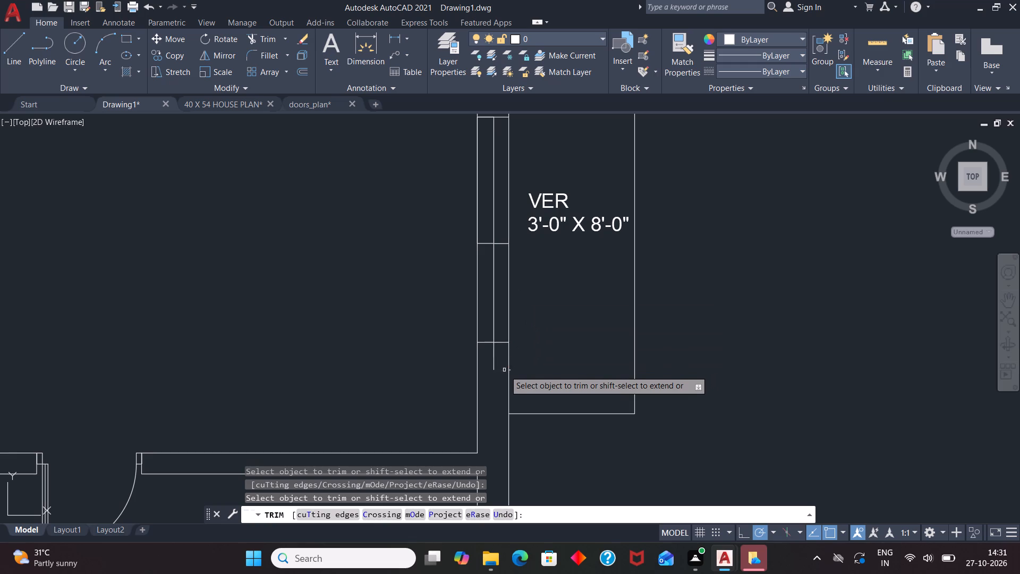
scroll(511, 372, "up", 2)
left_click(507, 368)
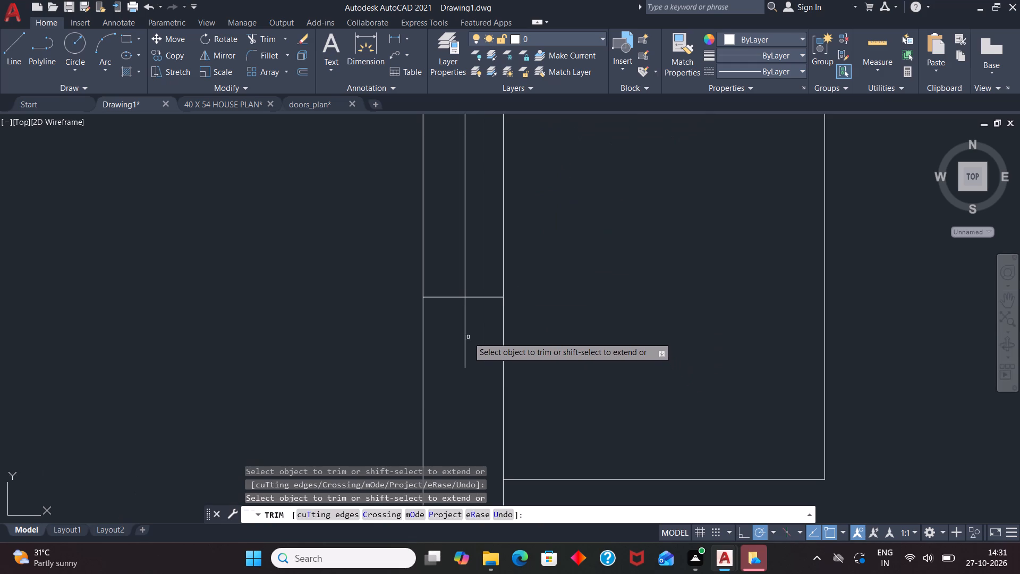
left_click(467, 336)
Trim the inner wall line alongside the southern door panel and the outer wall line alongside the northern panel.
scroll(486, 376, "down", 2)
left_click(462, 284)
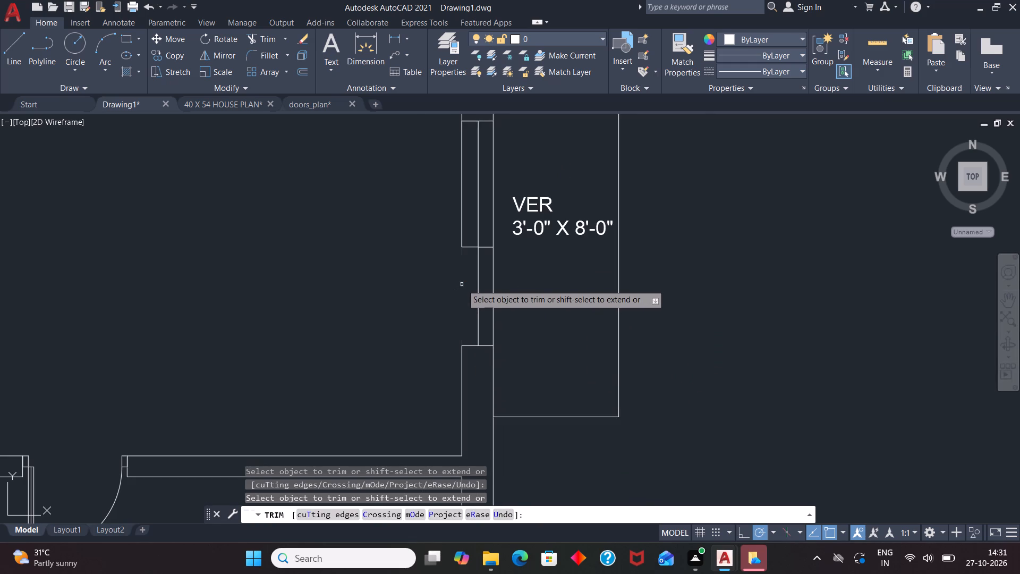
left_click(493, 180)
scroll(484, 362, "down", 3)
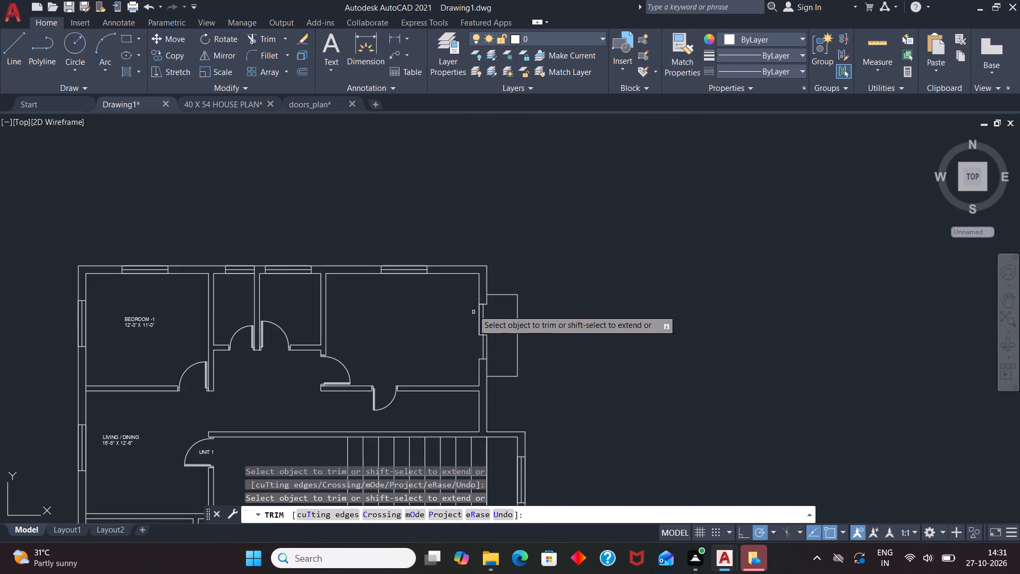
scroll(473, 300, "up", 4)
left_click(541, 324)
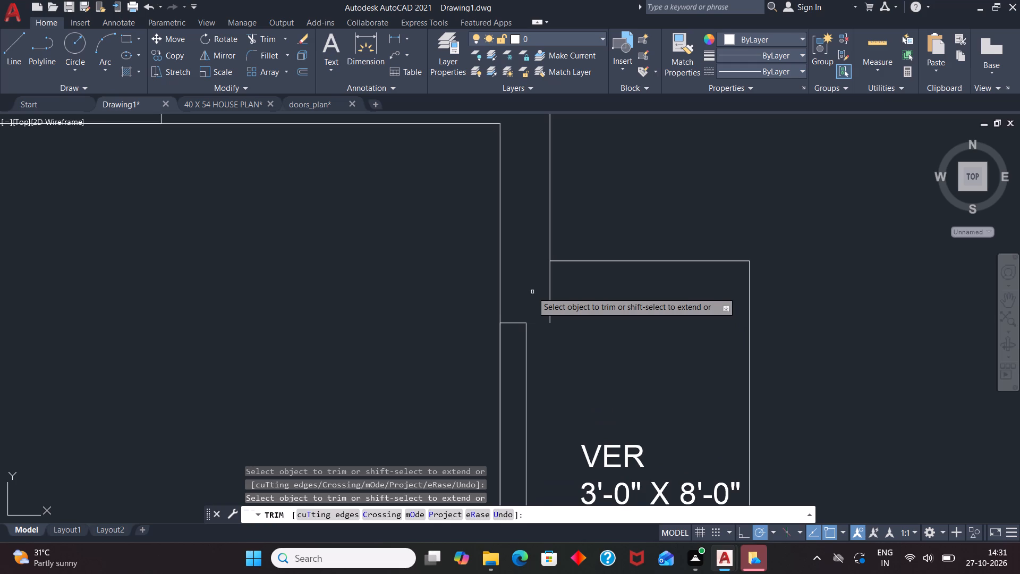
scroll(532, 292, "down", 2)
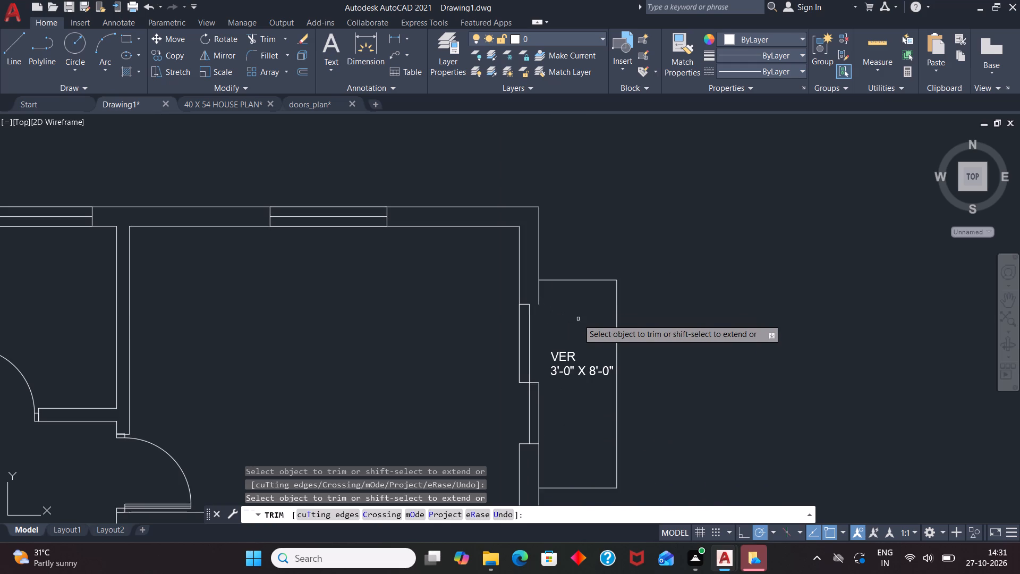
key("u")
key("Return")
key("Escape")
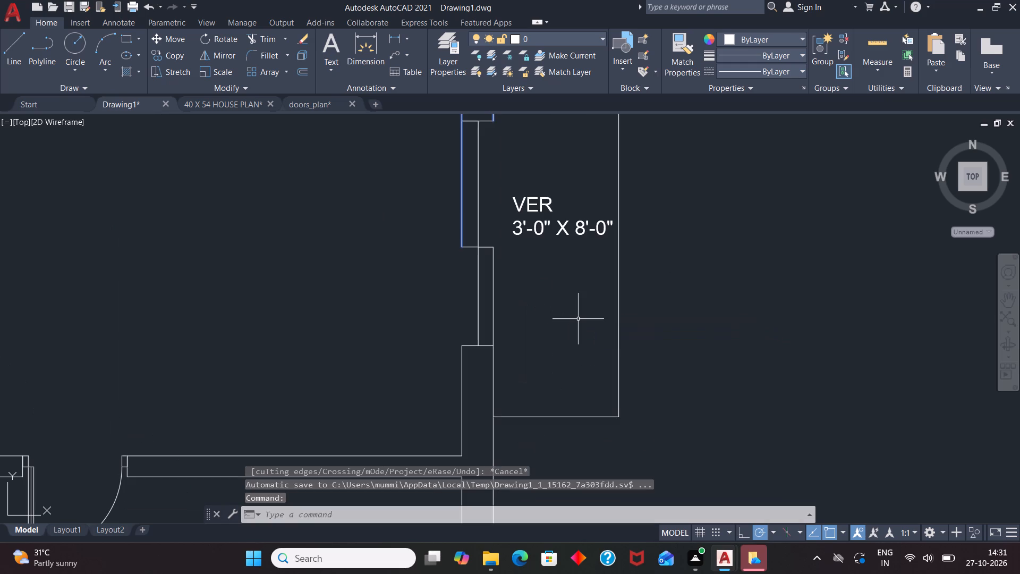
Add a linear dimension just above the plan from the outer north-west corner to the outer north-east corner.
scroll(557, 307, "down", 2)
scroll(701, 327, "down", 2)
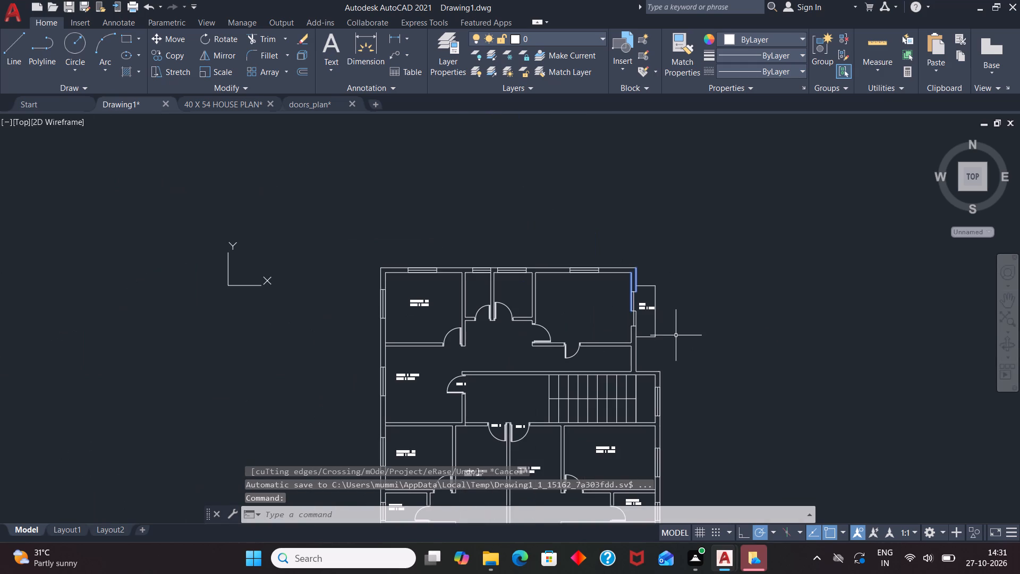
scroll(630, 268, "down", 1)
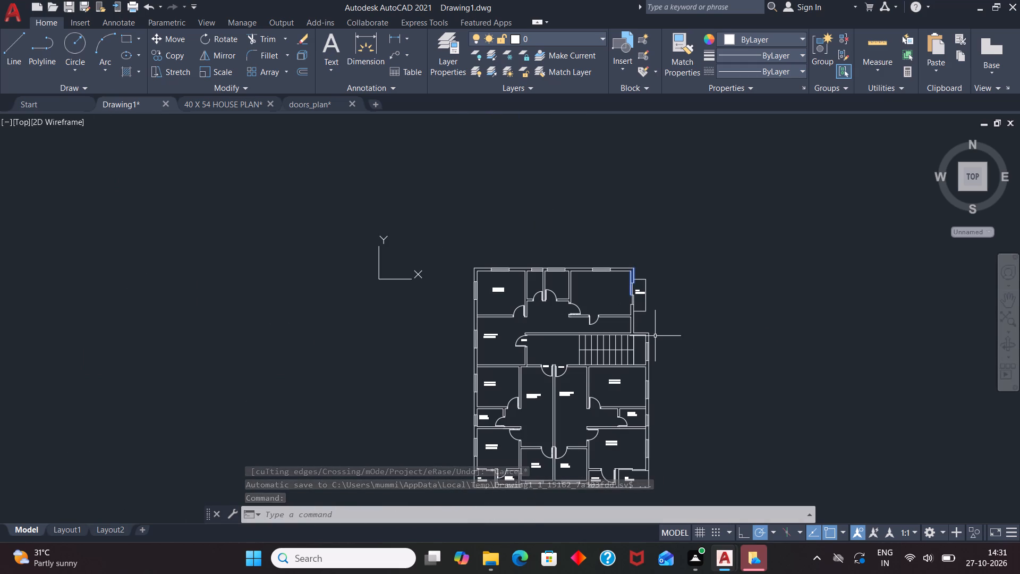
key("t")
key("BackSpace")
type("DLI")
key("Return")
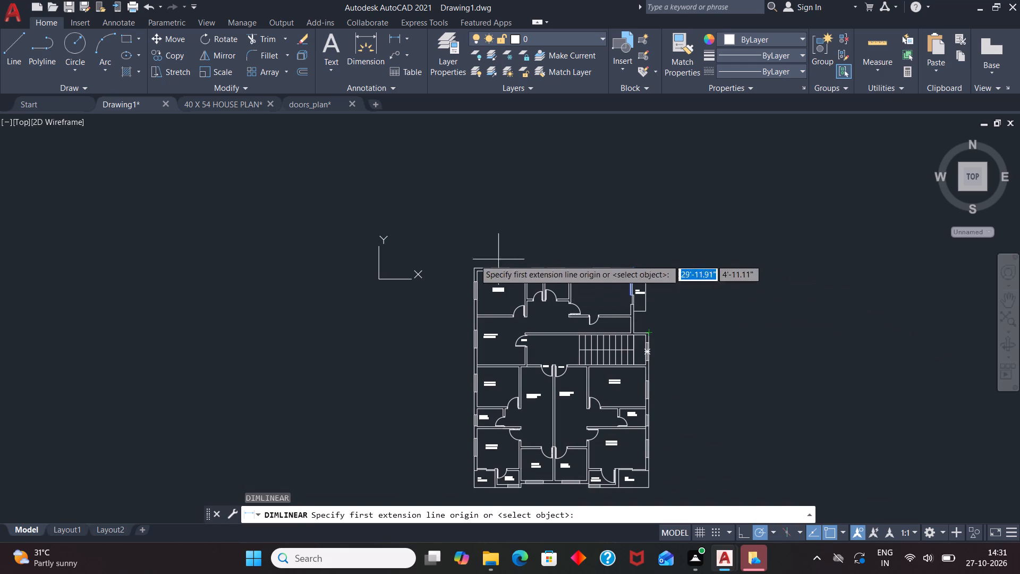
scroll(450, 257, "up", 3)
left_click(535, 297)
scroll(439, 321, "down", 2)
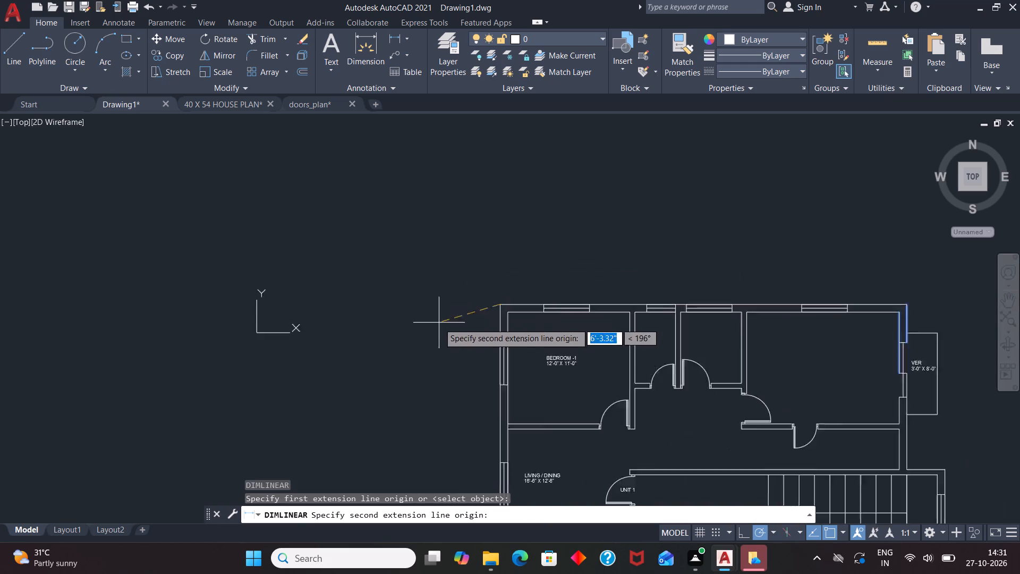
scroll(439, 323, "down", 1)
scroll(623, 319, "up", 3)
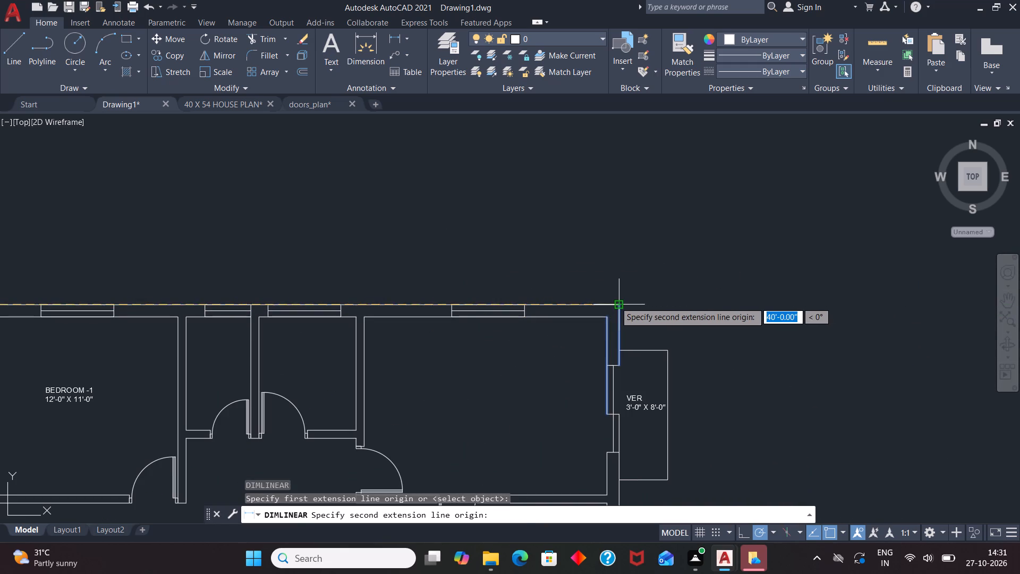
left_click(615, 302)
left_click(616, 280)
Add a vertical linear dimension west of the plan from the outer north-west corner to the outer south-west corner.
scroll(667, 222, "down", 3)
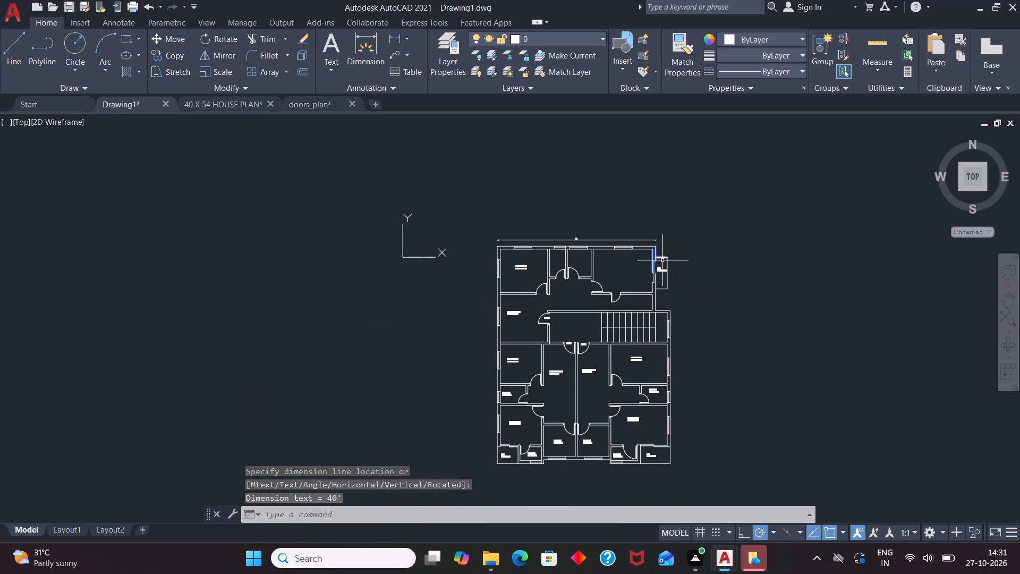
scroll(652, 319, "down", 1)
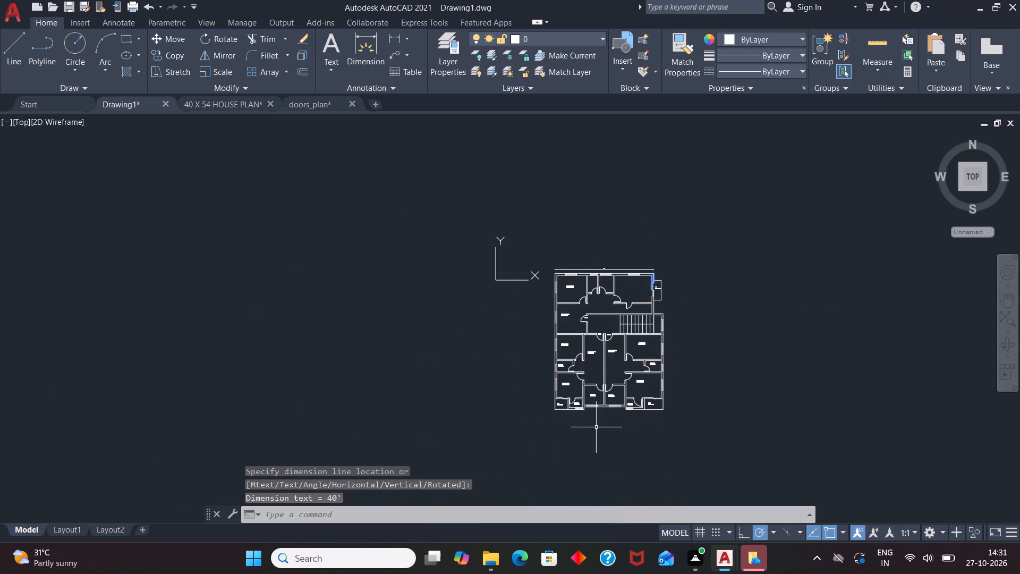
scroll(596, 427, "up", 1)
scroll(574, 315, "up", 1)
type("DLI")
key("Return")
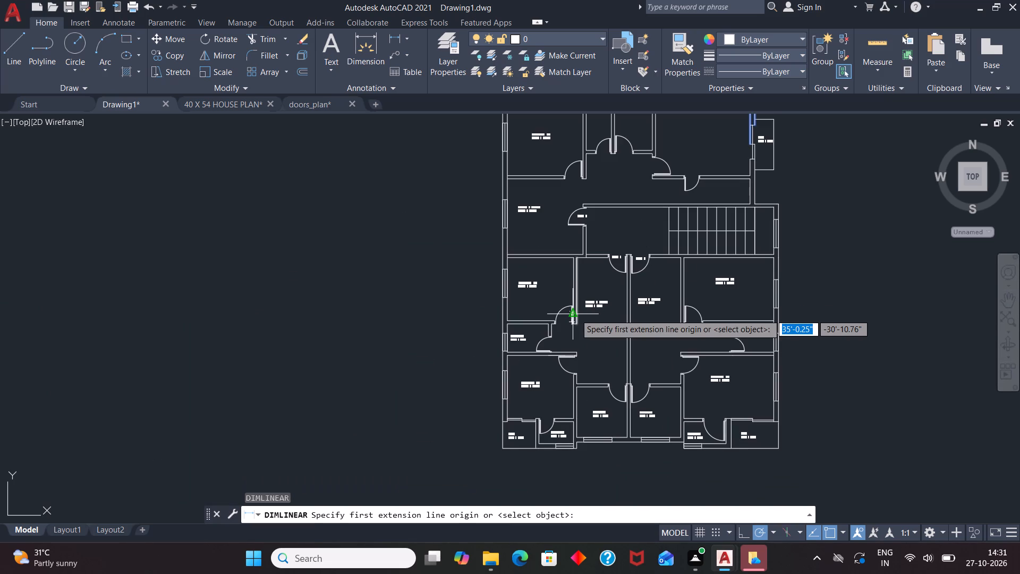
scroll(575, 321, "down", 1)
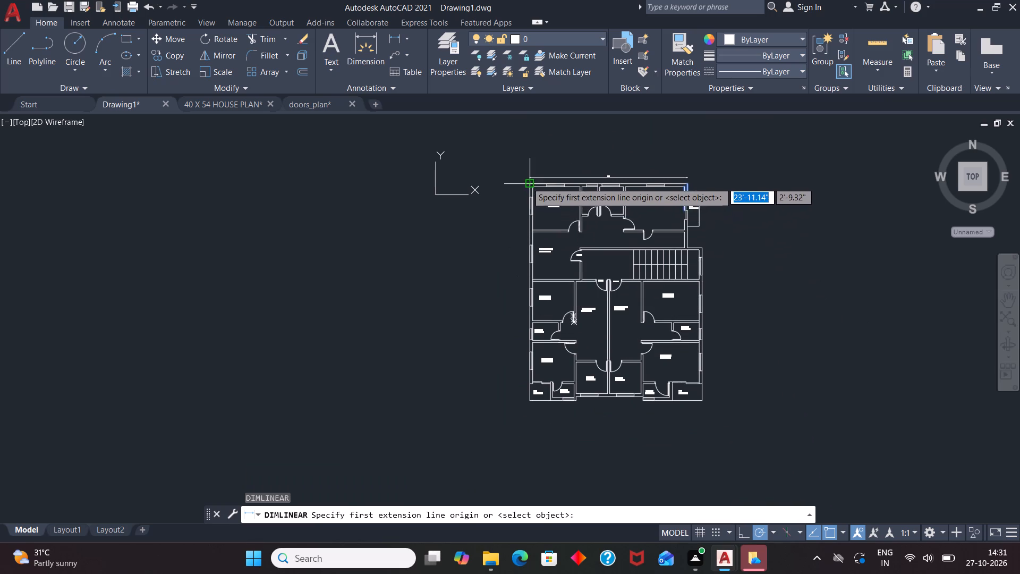
left_click(527, 182)
scroll(496, 327, "up", 3)
scroll(519, 366, "down", 2)
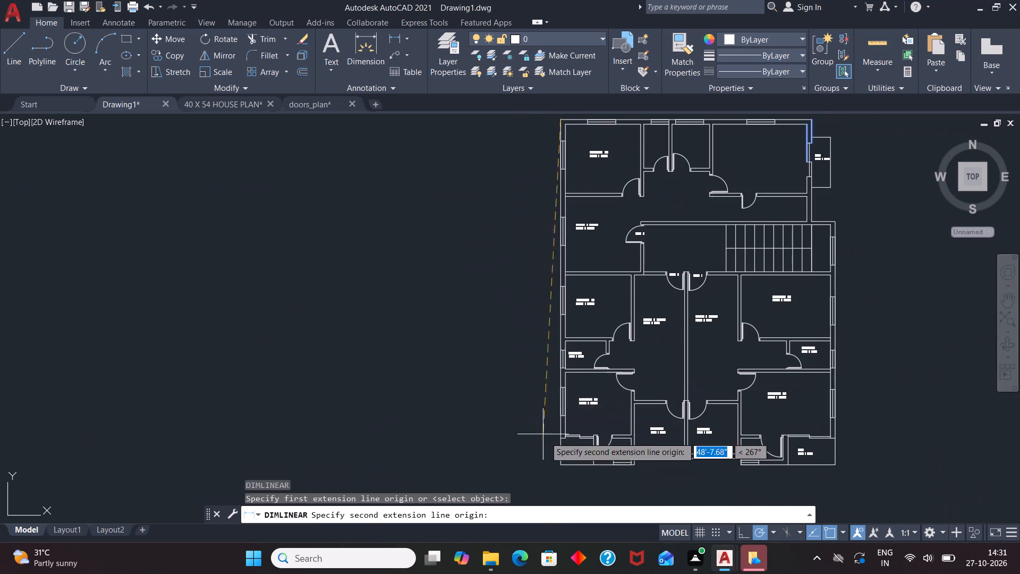
left_click(559, 468)
left_click(528, 469)
Replace the text of the vertical dimension west of the plan with 54'.
scroll(530, 301, "up", 1)
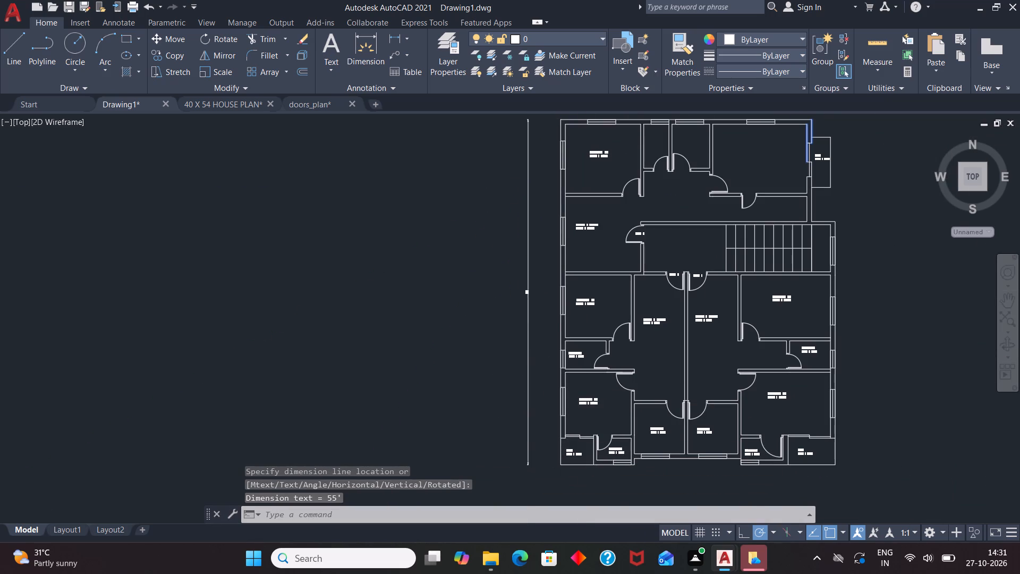
scroll(530, 301, "up", 1)
double_click(520, 274)
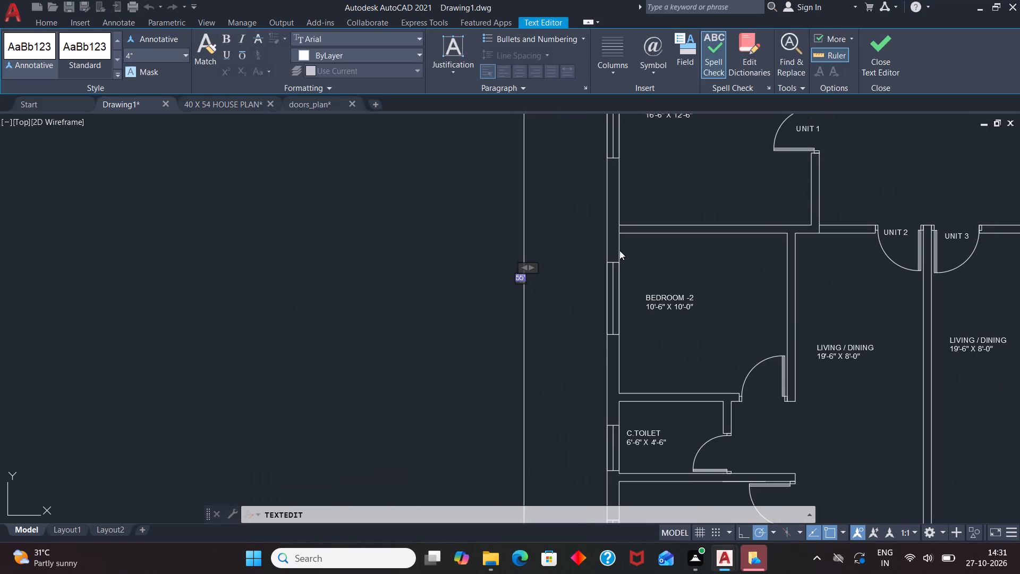
key("Delete")
type("54'")
left_click(547, 312)
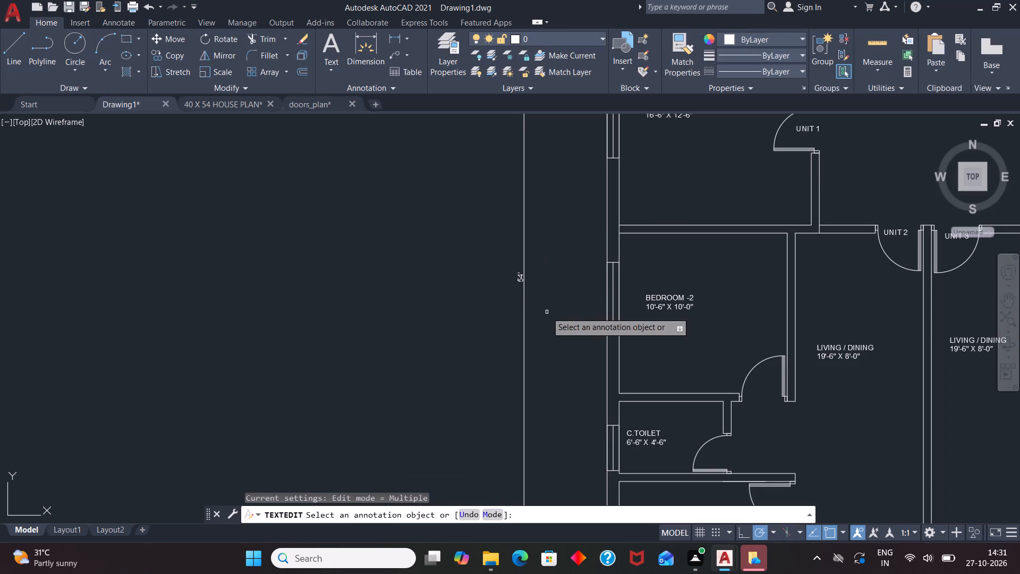
key("Escape")
Create a wide multiline text box just south of the plan, starting below the western A.TOILET.
scroll(525, 321, "down", 3)
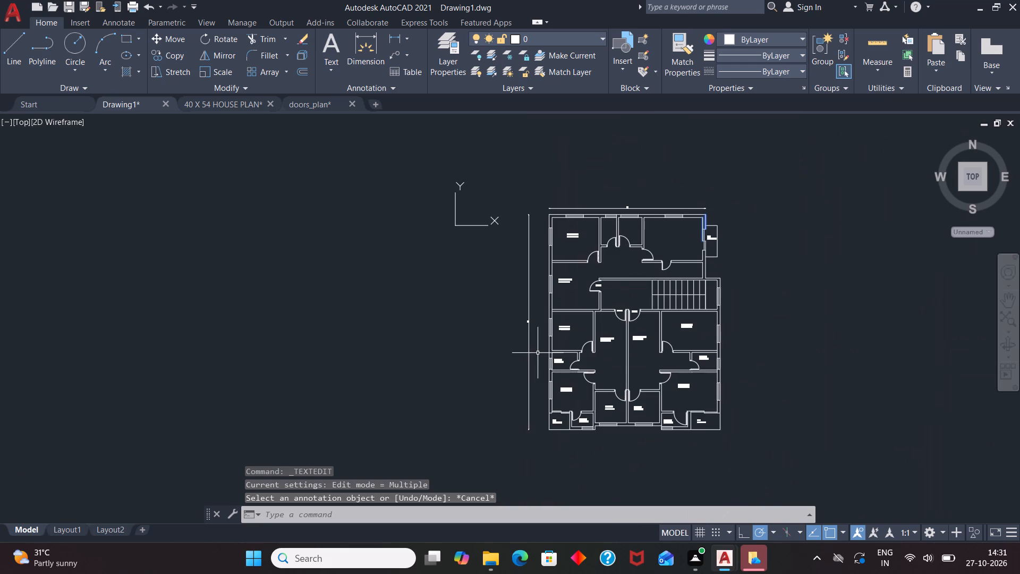
scroll(523, 298, "down", 1)
scroll(664, 417, "up", 2)
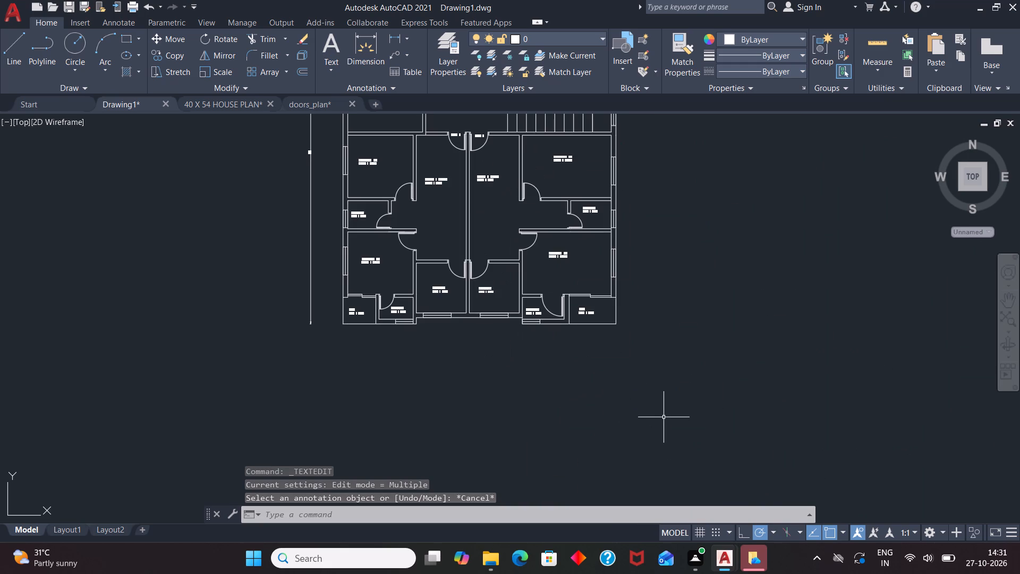
key("t")
key("Return")
left_click_drag(404, 348, 419, 365)
left_click(618, 406)
Format the new text with a height of 5", bold and underlined.
left_click(163, 58)
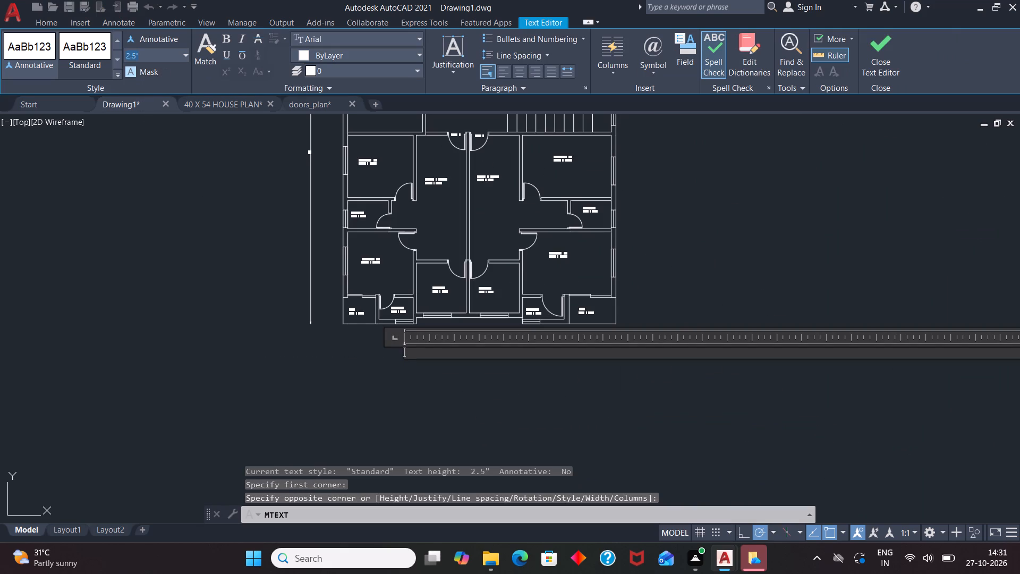
key("BackSpace")
key("4")
key("BackSpace")
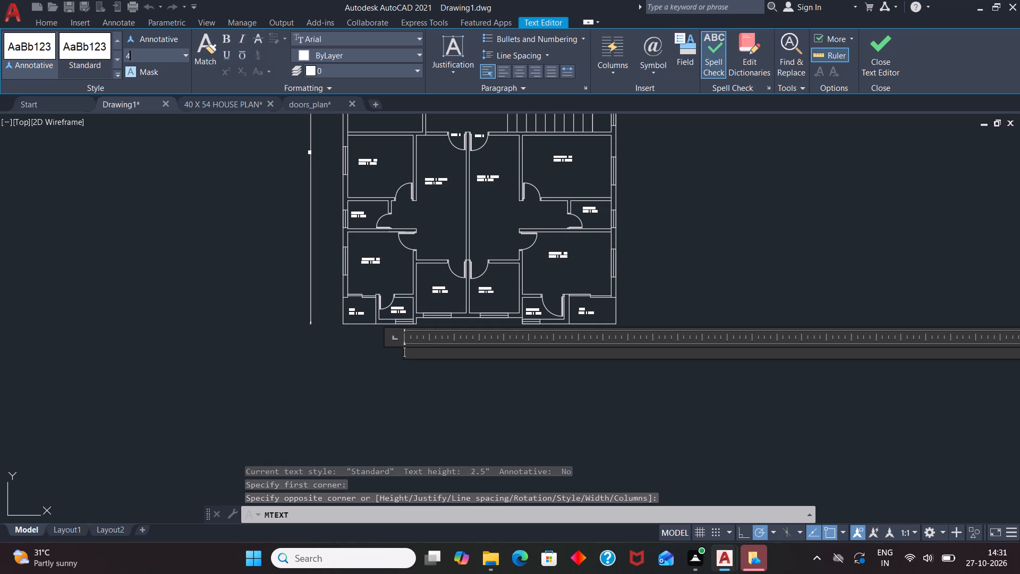
key("5")
key("Return")
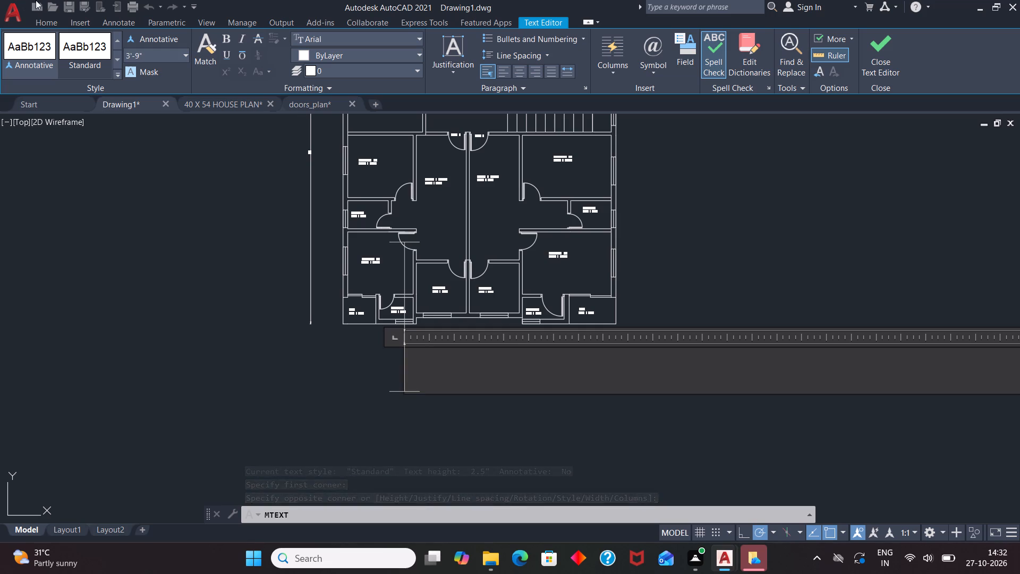
left_click(232, 36)
left_click(230, 54)
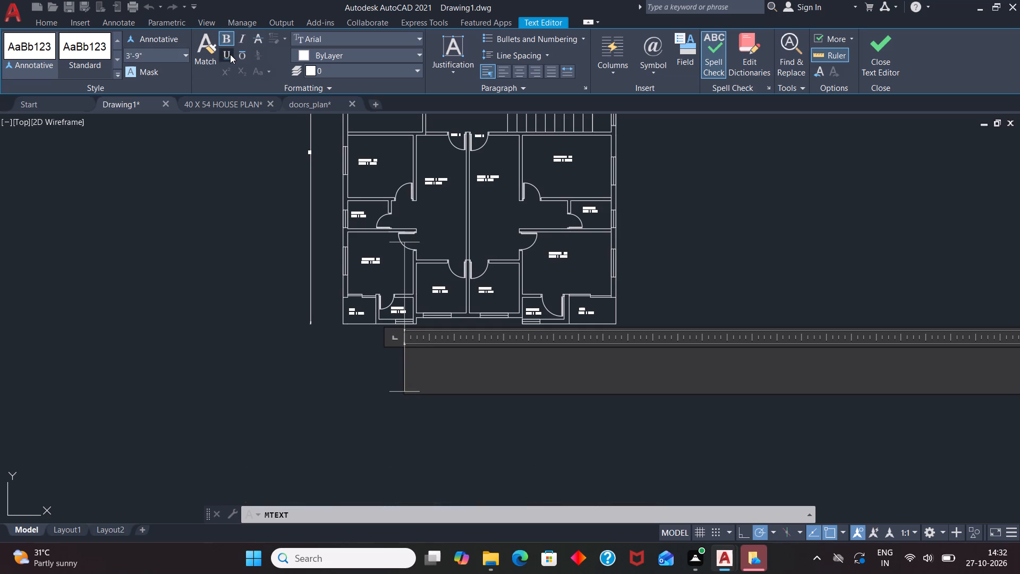
type("GR")
left_click(167, 56)
key("BackSpace")
type("5\"")
key("Return")
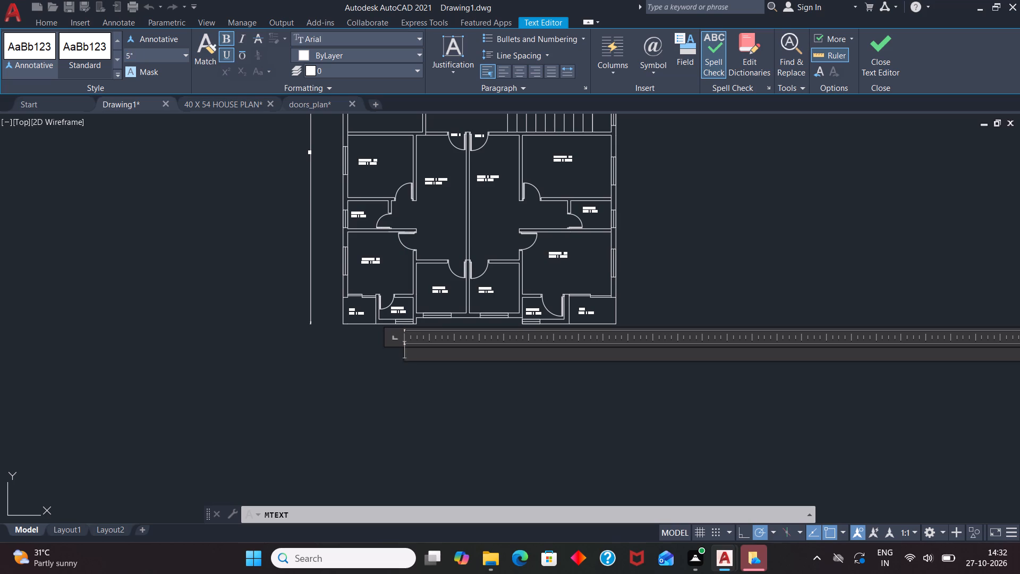
Enter the title GROUND FLOOR PLAN in the text box and finish the text.
type("GROUND F;L")
key("BackSpace")
key("BackSpace")
type("LOOR PLAN")
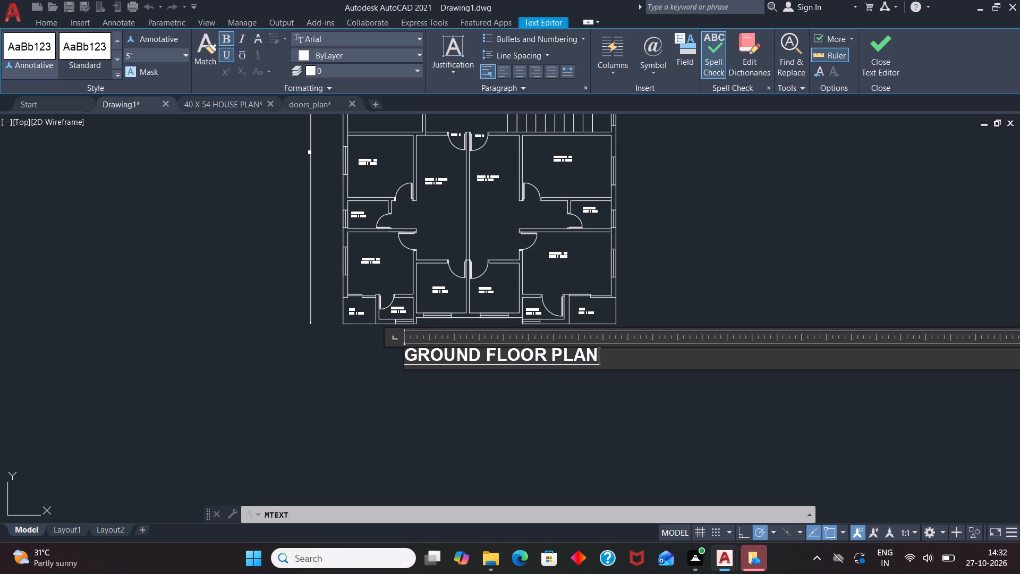
left_click(528, 446)
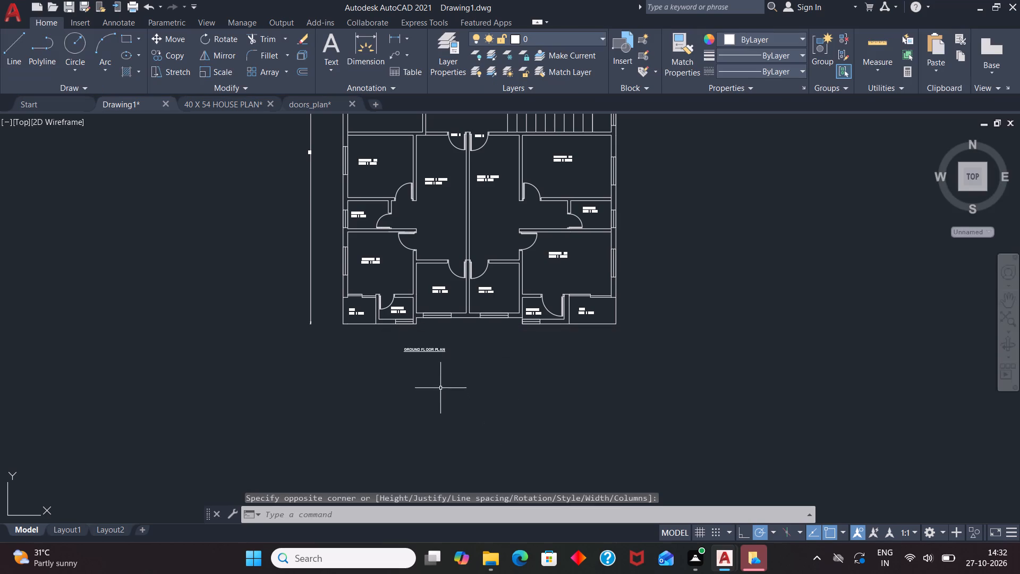
Move the GROUND FLOOR PLAN title east so that it starts below the eastern kitchen and extends under the eastern A.TOILET.
scroll(433, 337, "up", 4)
left_click(424, 427)
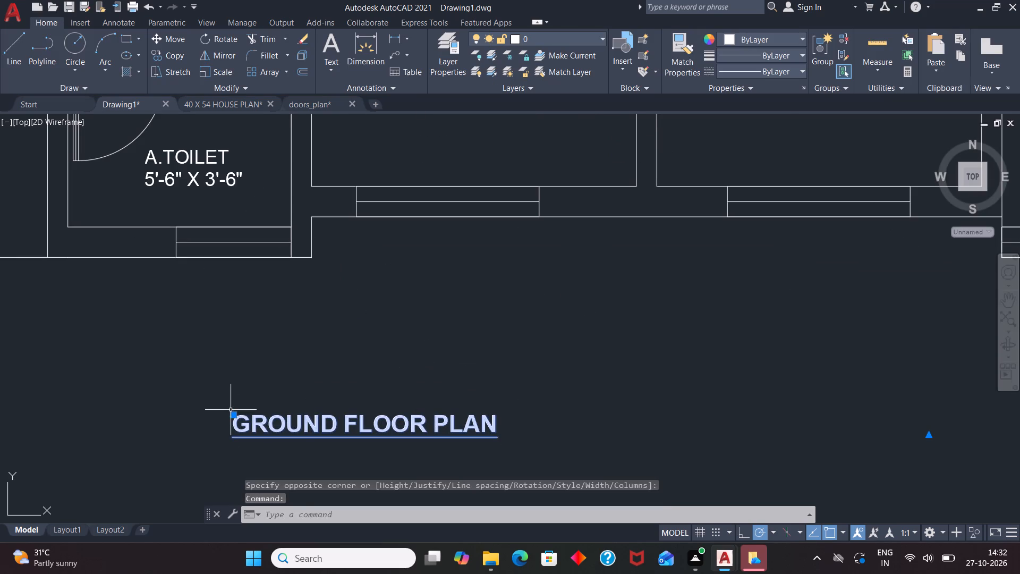
left_click(232, 414)
scroll(427, 365, "down", 2)
scroll(530, 377, "down", 2)
scroll(569, 382, "up", 3)
left_click(554, 382)
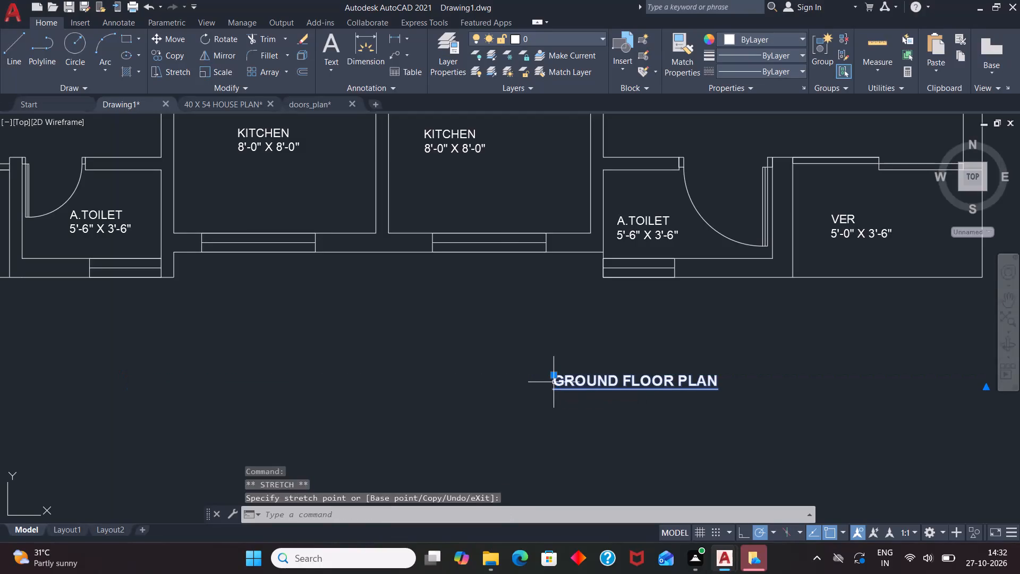
key("Escape")
scroll(499, 427, "down", 1)
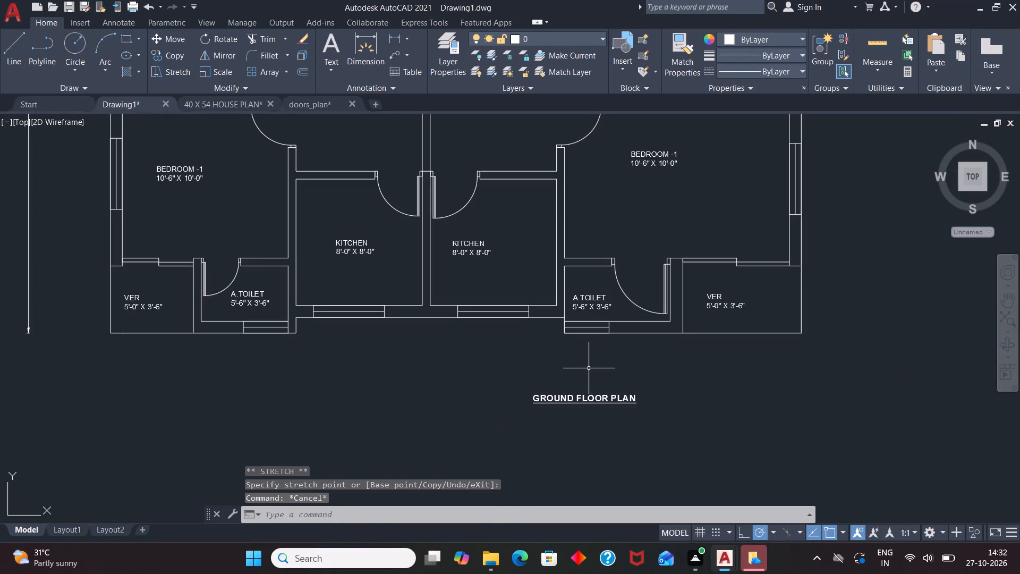
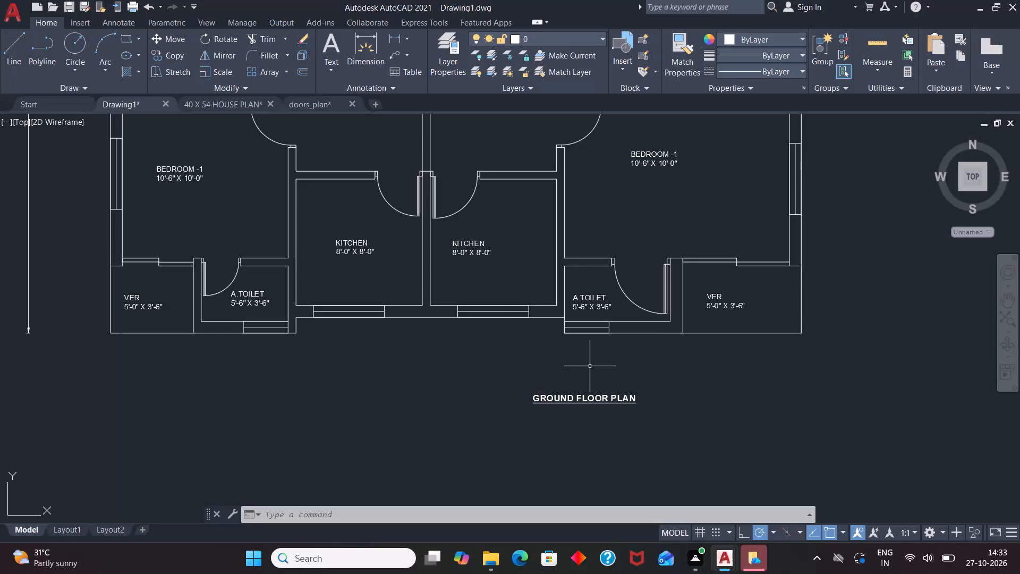
Start a solid hatch and fill the plan's north-west corner wall and the north wall segment with the partition east of the northern BEDROOM-1.
scroll(617, 393, "down", 2)
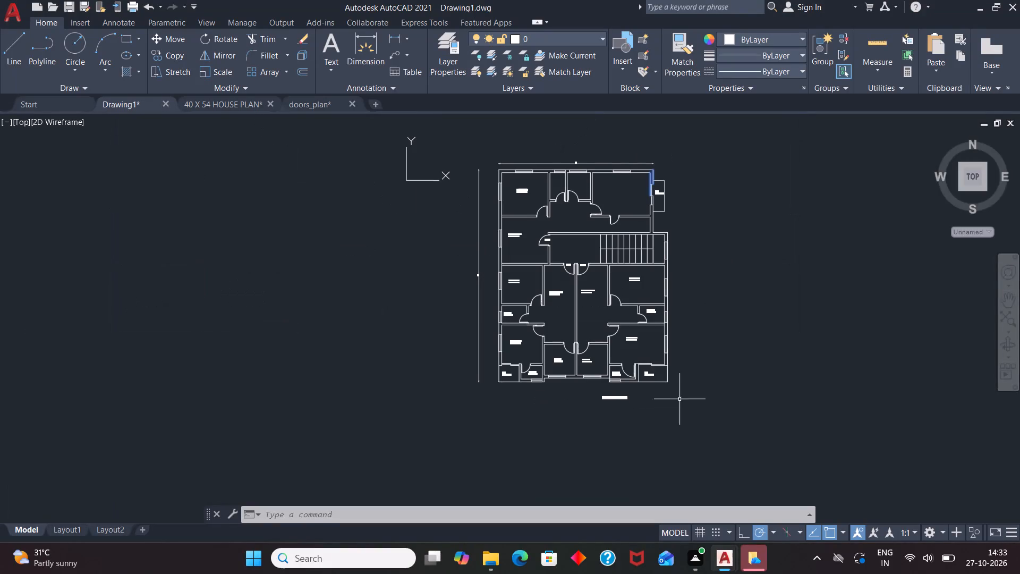
scroll(636, 182, "up", 1)
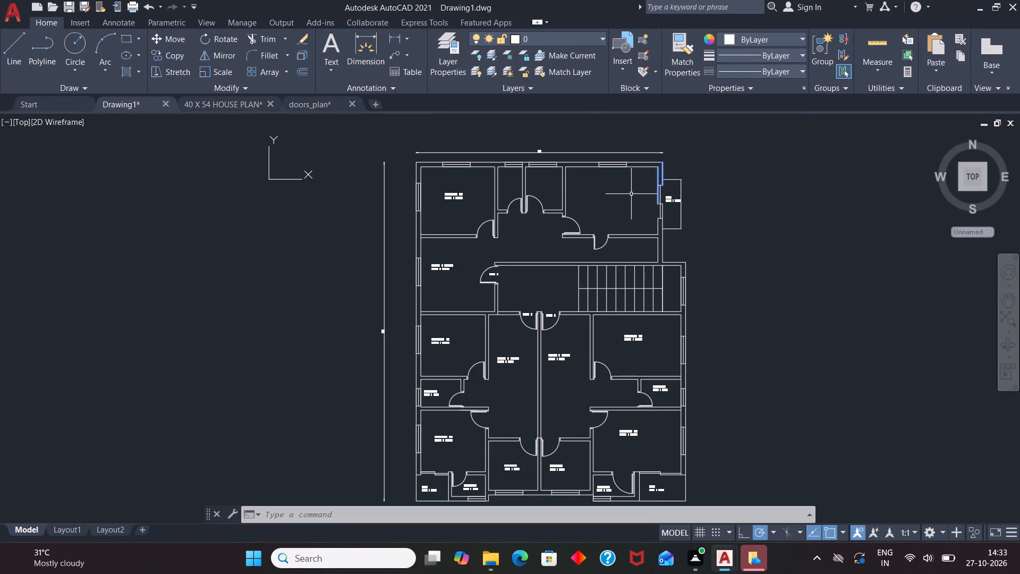
key("h")
key("Return")
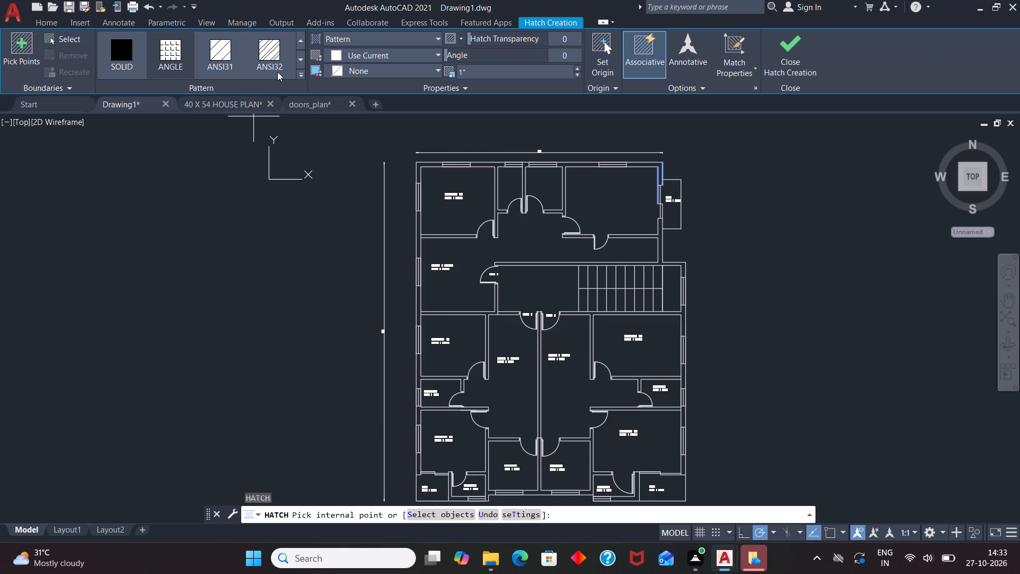
left_click(350, 39)
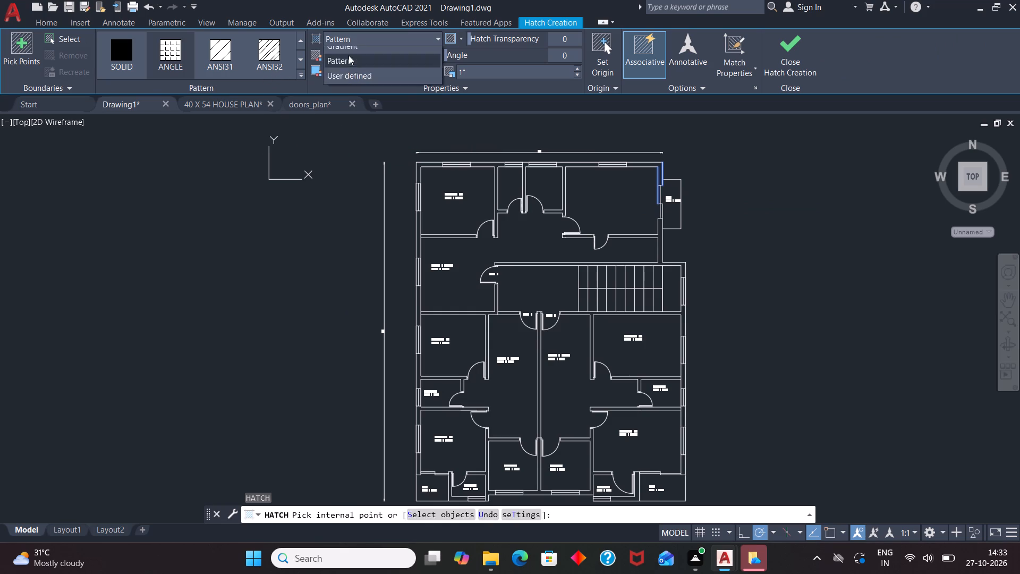
left_click(350, 53)
left_click(420, 165)
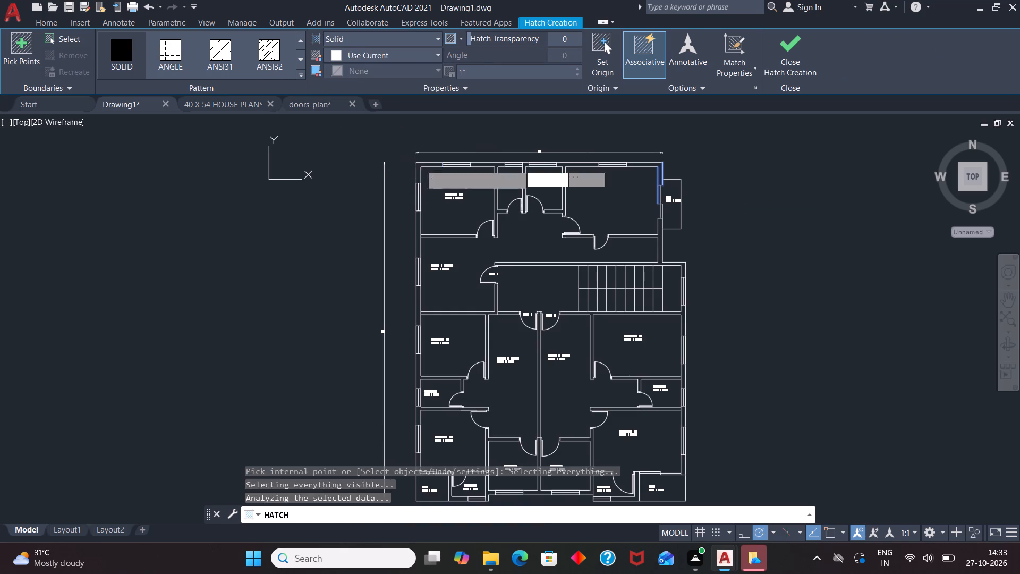
left_click(490, 165)
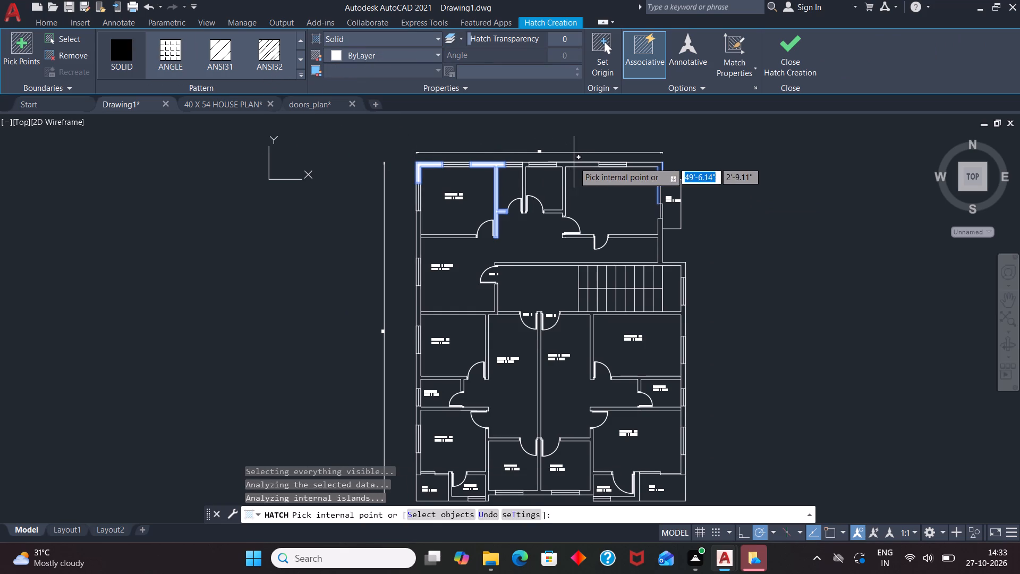
Fill the remaining north wall segments solid, including the partitions between and east of the two small northern rooms and the north-east corner.
left_click(574, 162)
scroll(573, 165, "up", 1)
left_click(609, 202)
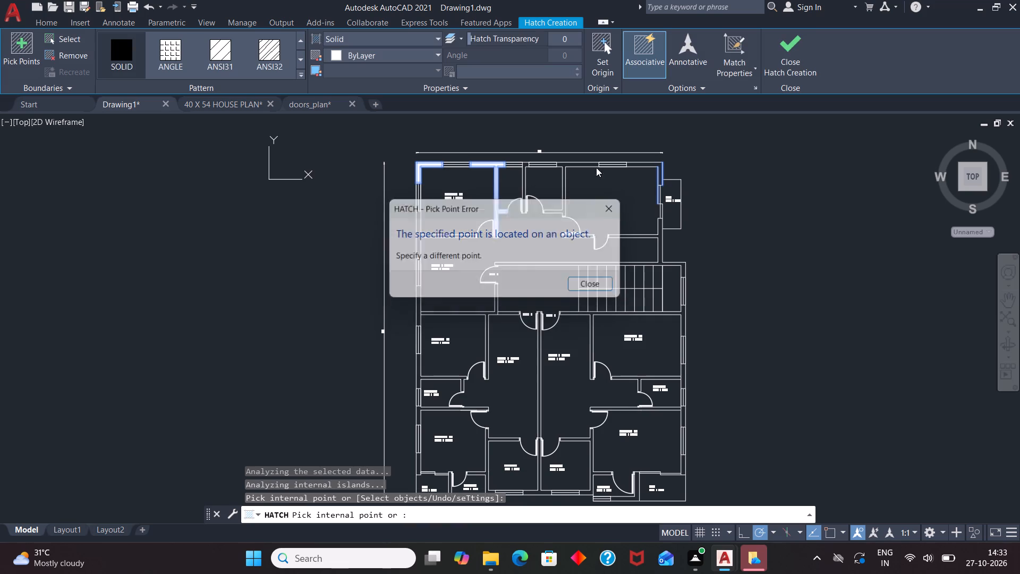
scroll(591, 143, "up", 3)
left_click(512, 217)
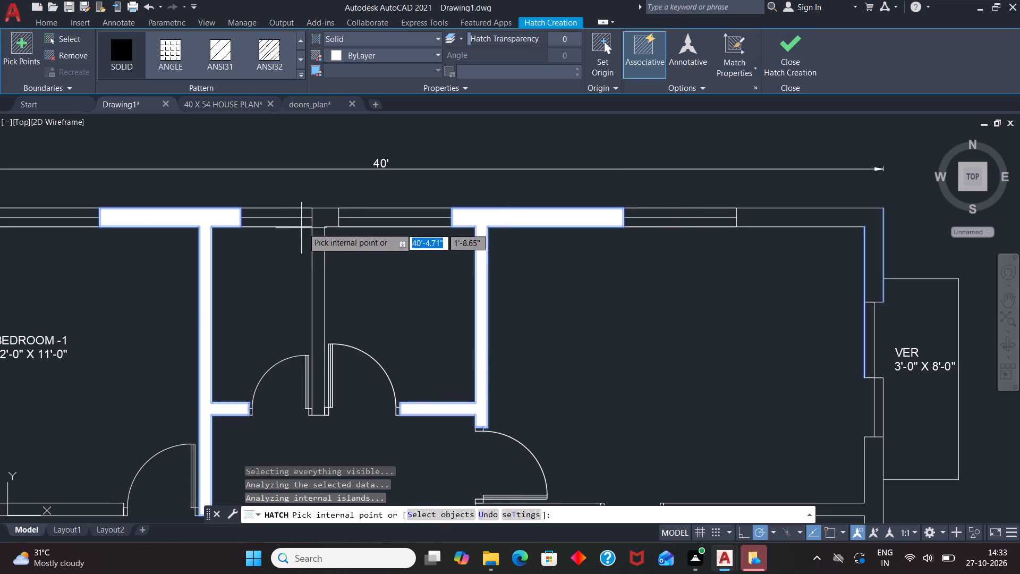
left_click(326, 218)
scroll(326, 219, "down", 2)
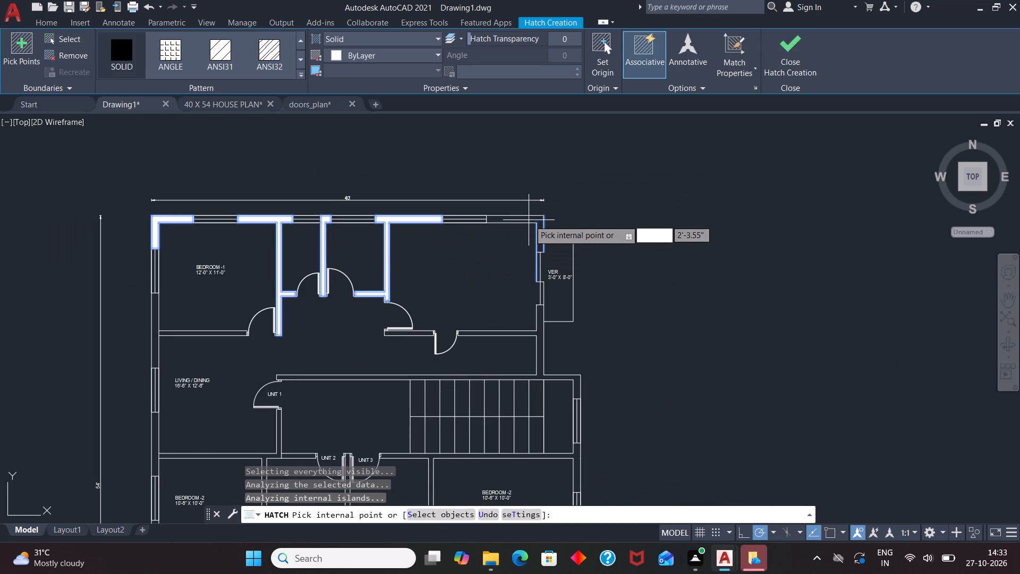
left_click(530, 220)
Fill solid the east wall south of the northern VER, the wall north of the staircase, and both wall segments south of the north-east room.
scroll(555, 203, "down", 1)
scroll(534, 310, "up", 2)
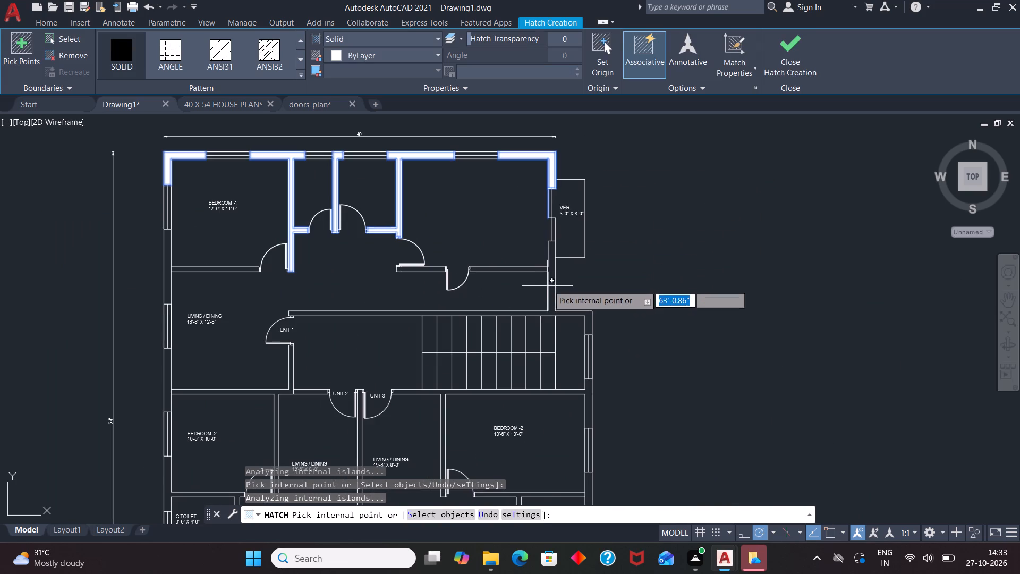
left_click(549, 281)
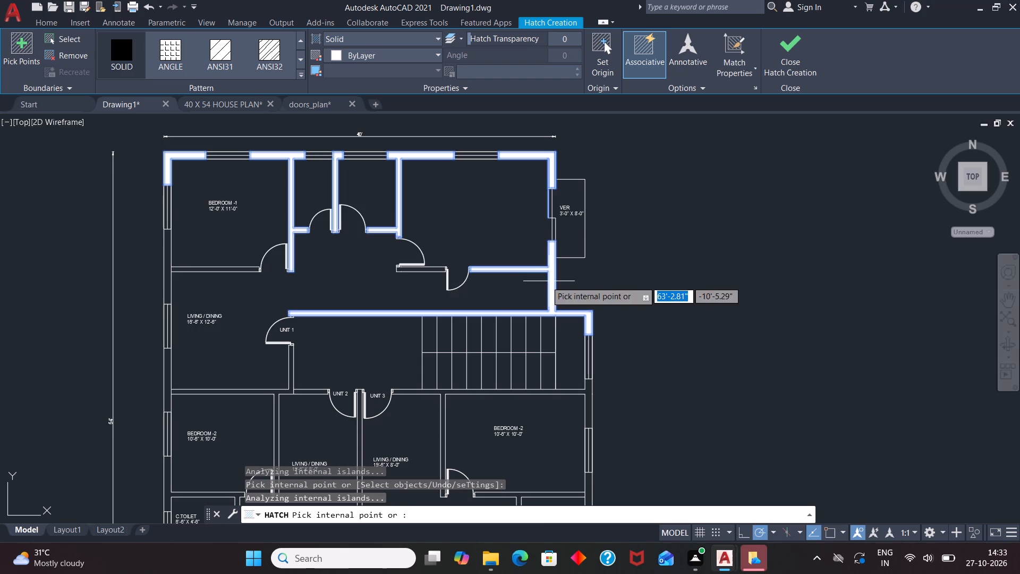
scroll(418, 269, "up", 2)
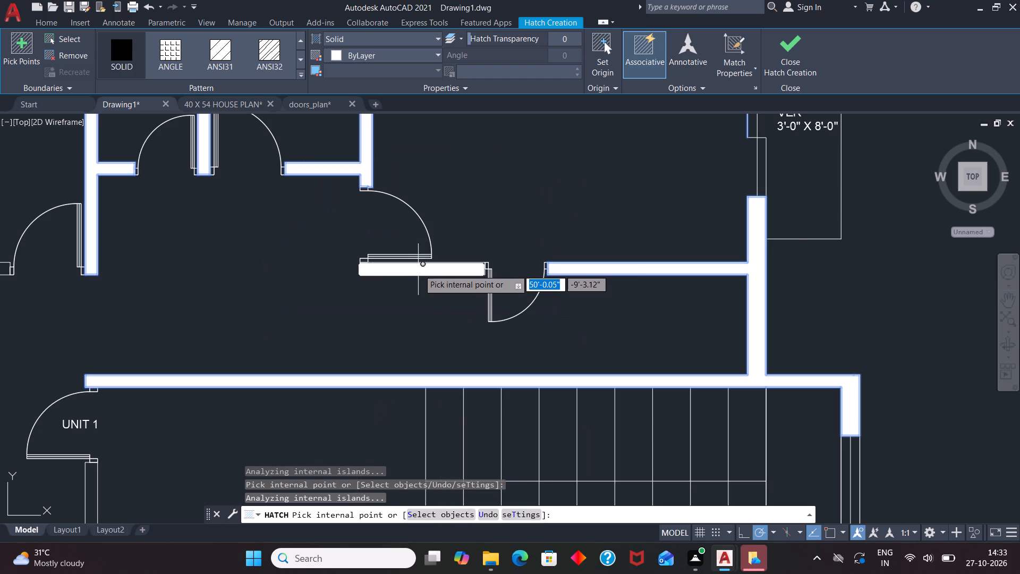
left_click(419, 269)
Fill solid the wall between the northern BEDROOM-1 and Unit 1's LIVING / DINING, plus the adjoining west exterior wall segment.
scroll(613, 221, "down", 2)
scroll(360, 237, "up", 1)
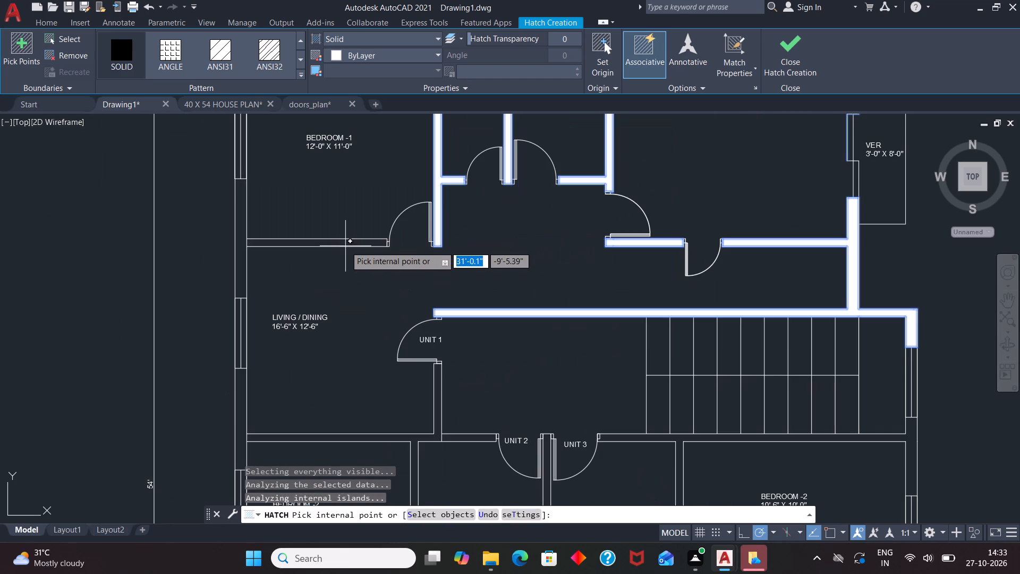
left_click(345, 245)
left_click(243, 246)
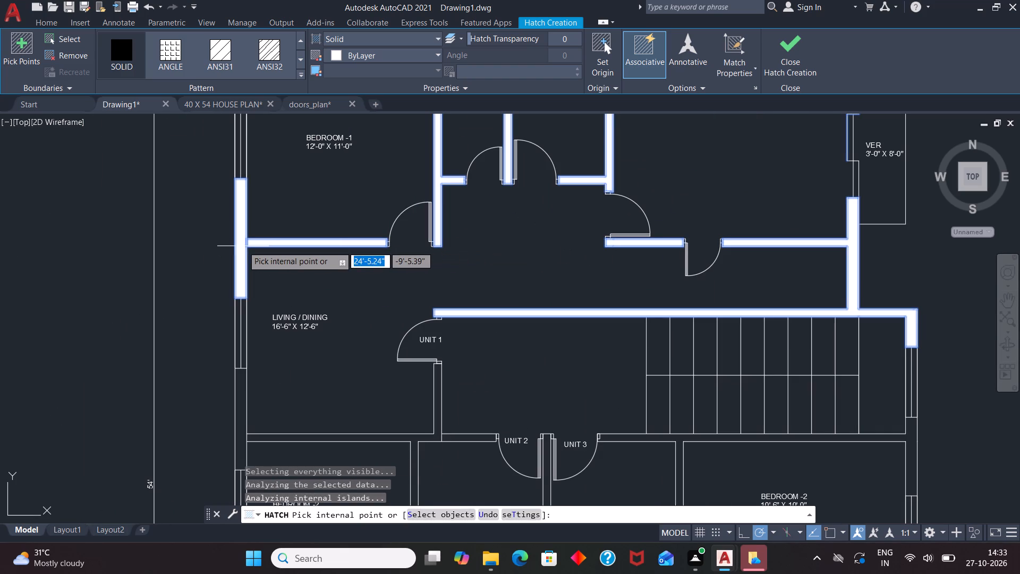
scroll(489, 186, "down", 2)
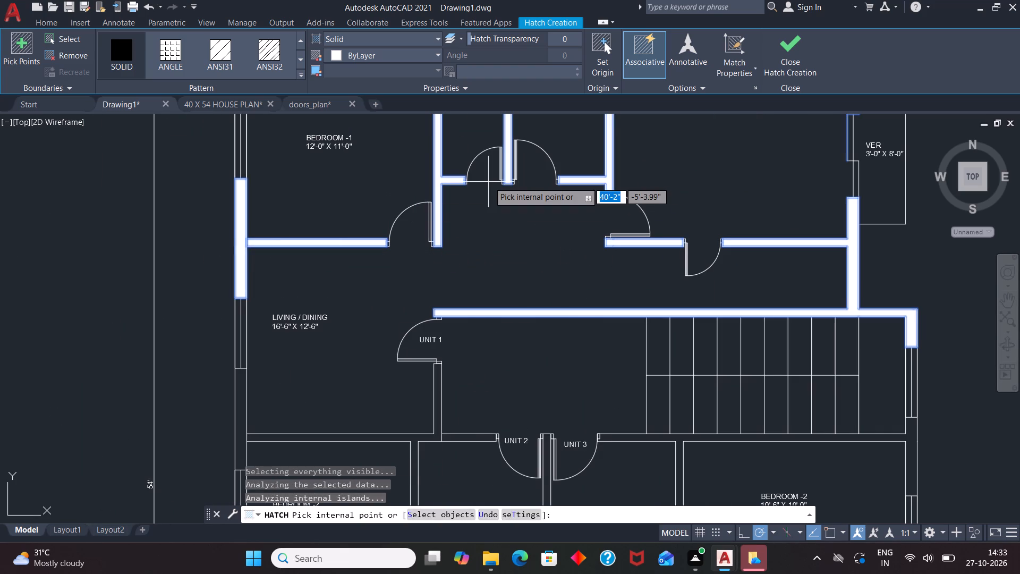
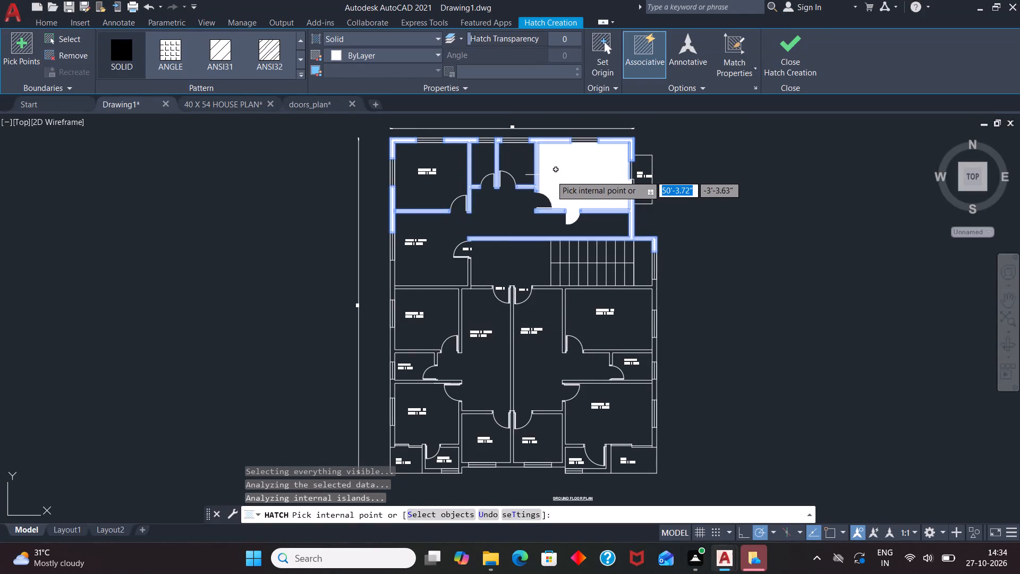
Fill solid the west wall beside Unit 1's LIVING / DINING and the walls dividing it from Unit 2, up to Unit 2's entrance door.
scroll(380, 290, "up", 2)
left_click(403, 272)
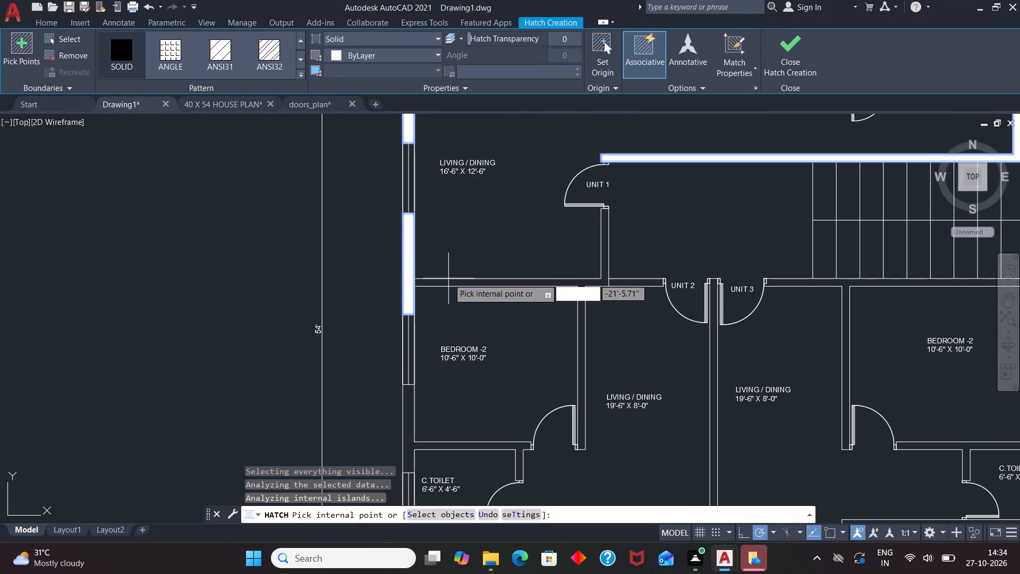
left_click(451, 284)
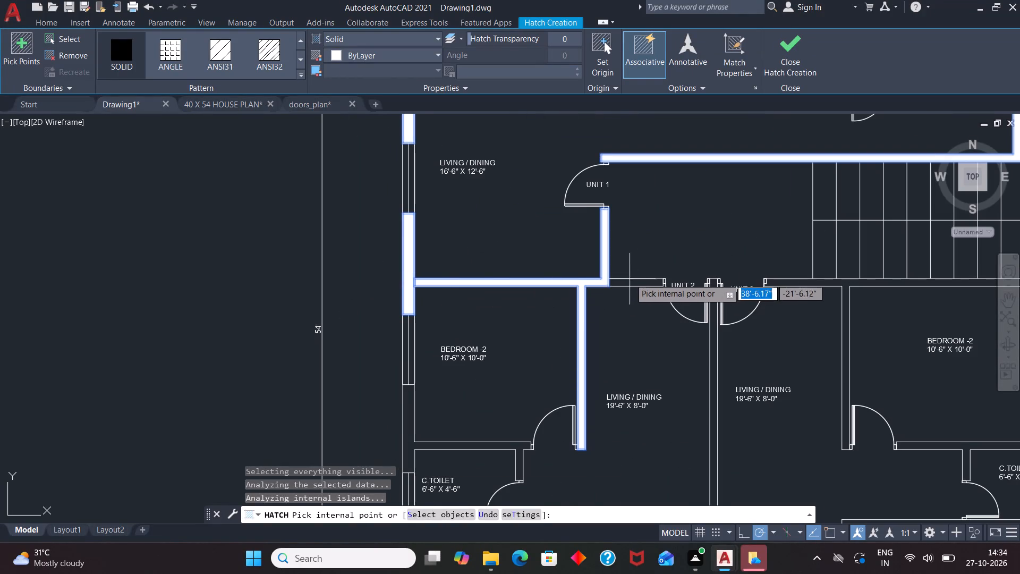
left_click(631, 278)
left_click(606, 286)
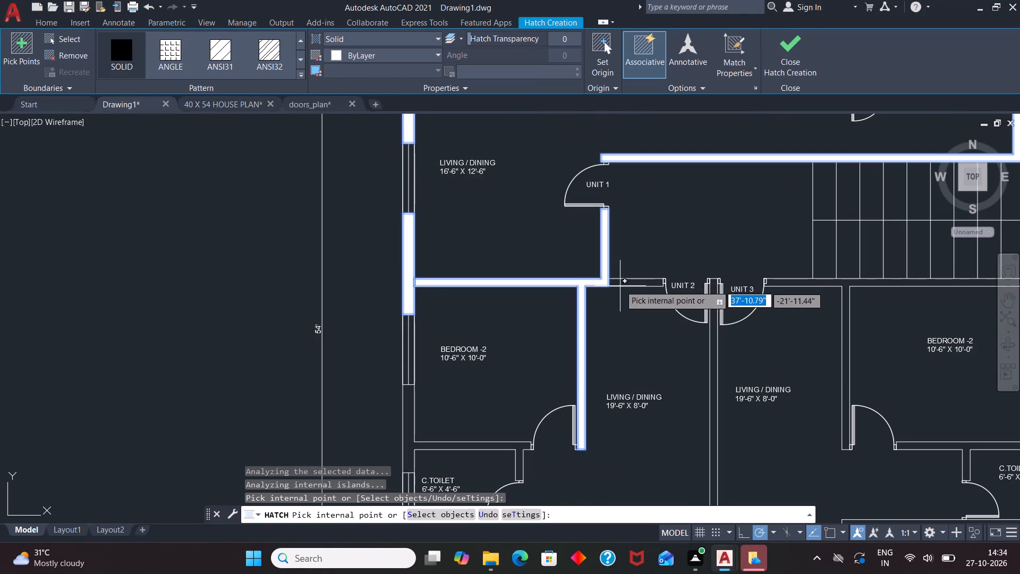
left_click(624, 281)
Fill solid the wall east of the UNIT 3 door with its BEDROOM-2 partition, and the central wall between the two LIVING / DINING rooms.
scroll(790, 284, "up", 2)
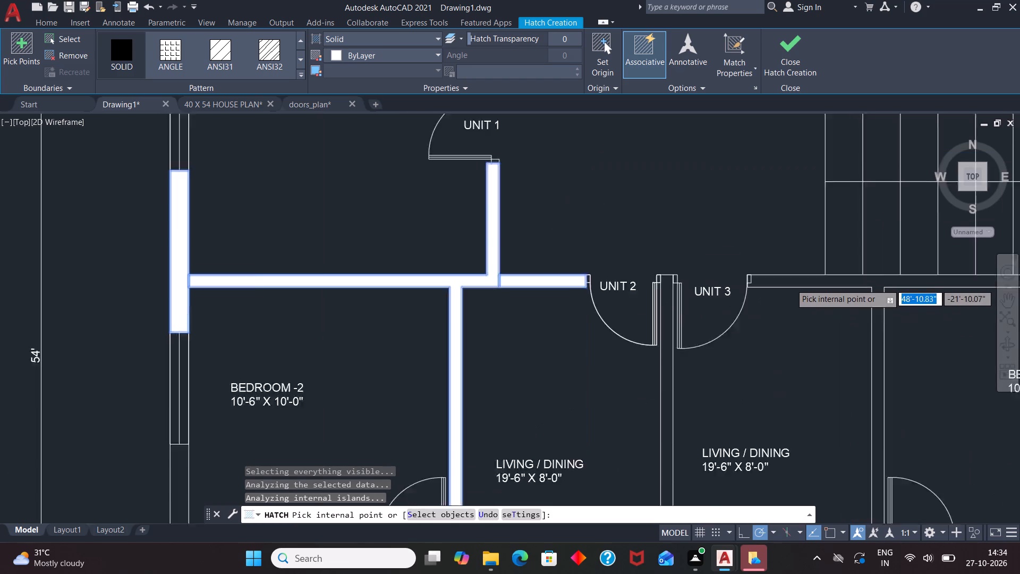
left_click(794, 276)
left_click(595, 325)
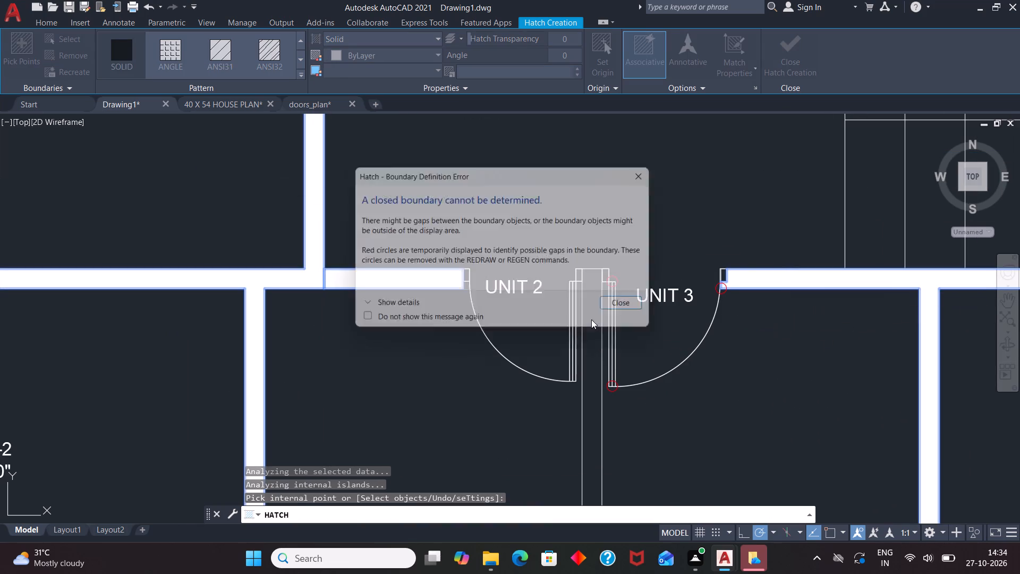
left_click(655, 173)
scroll(588, 231, "down", 2)
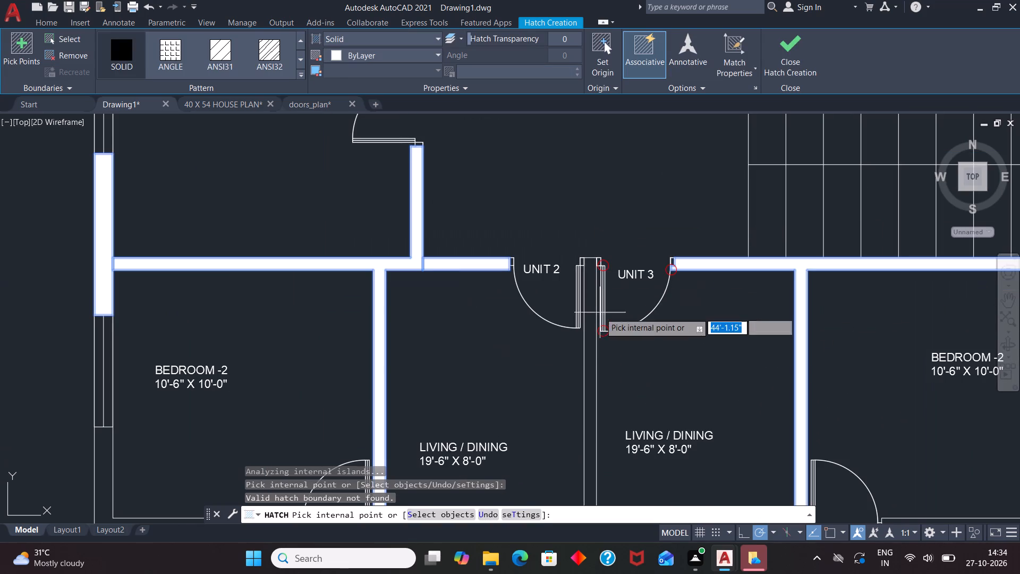
left_click(591, 336)
scroll(515, 275, "down", 2)
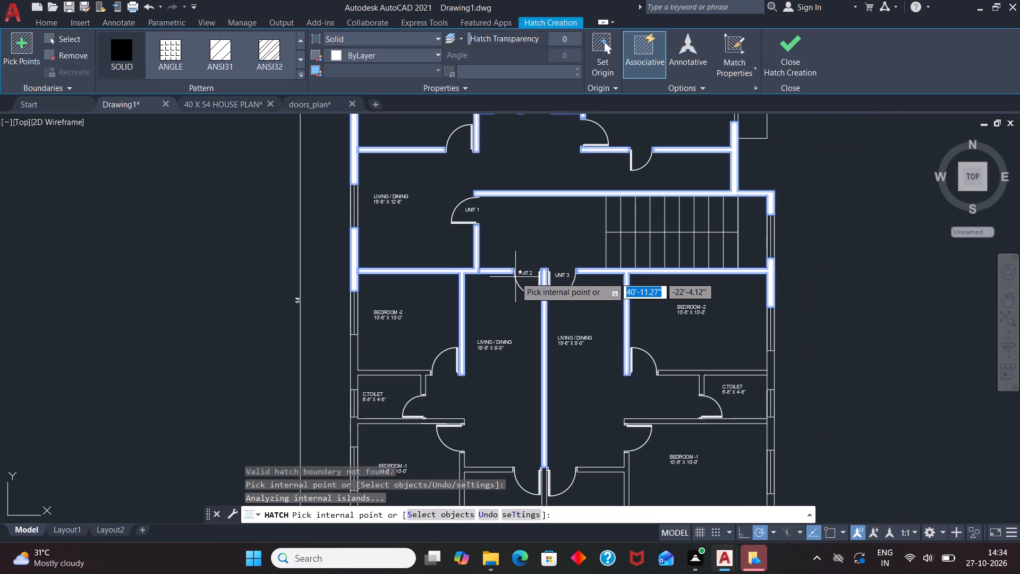
Fill solid the walls north and south of Unit 3's C.TOILET and the adjoining east exterior wall segments.
left_click(775, 368)
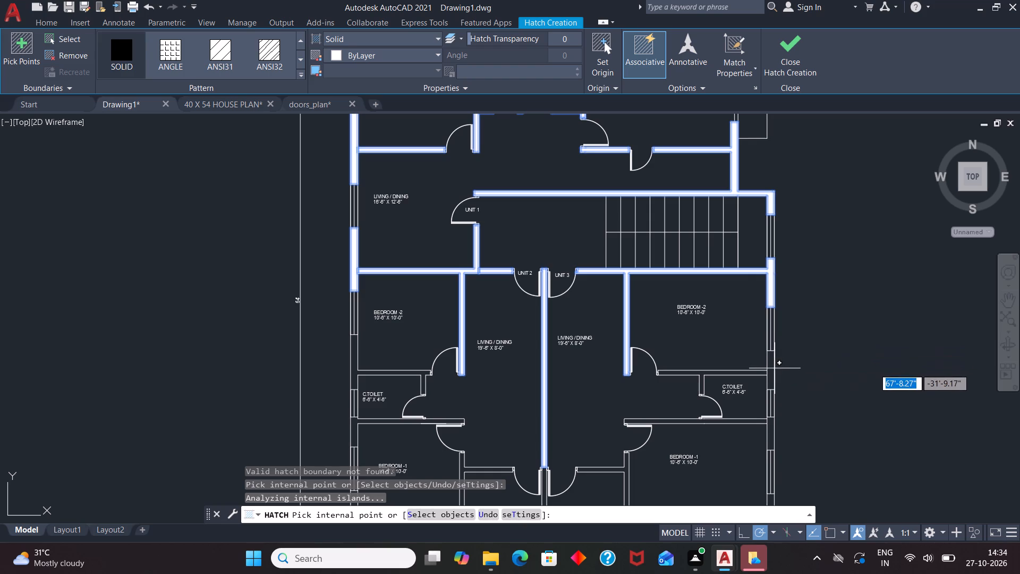
left_click(605, 288)
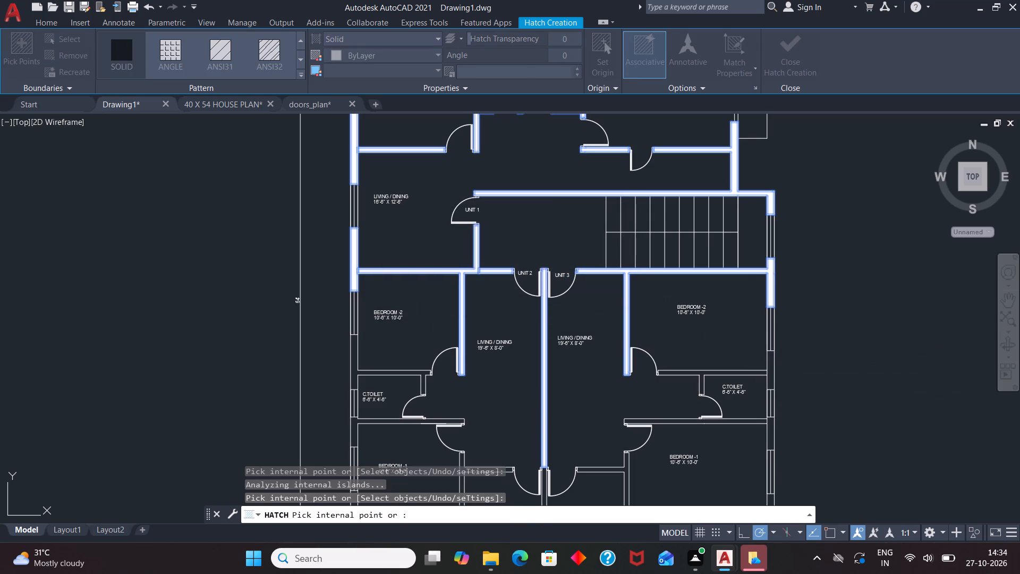
left_click(773, 371)
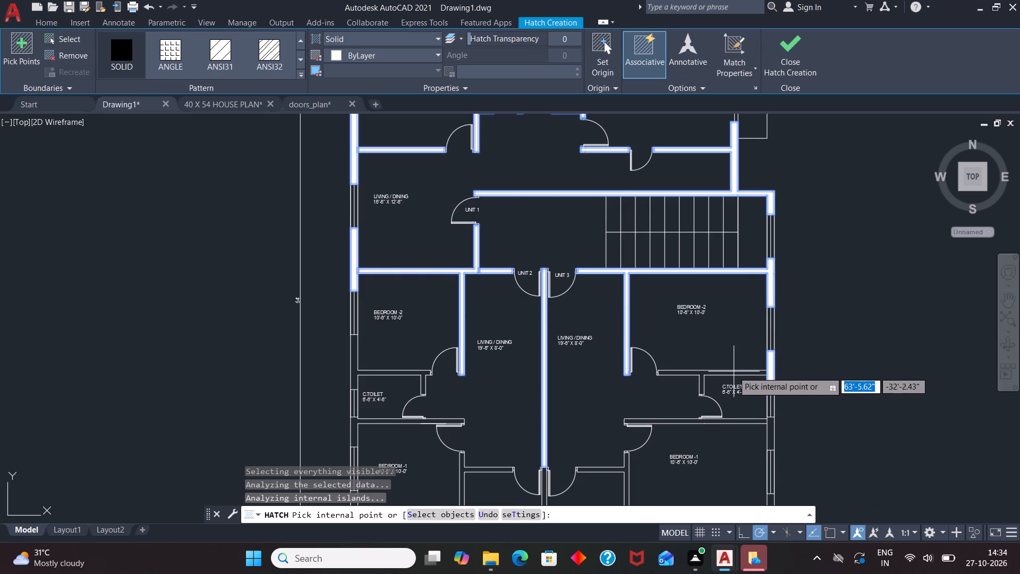
left_click(731, 372)
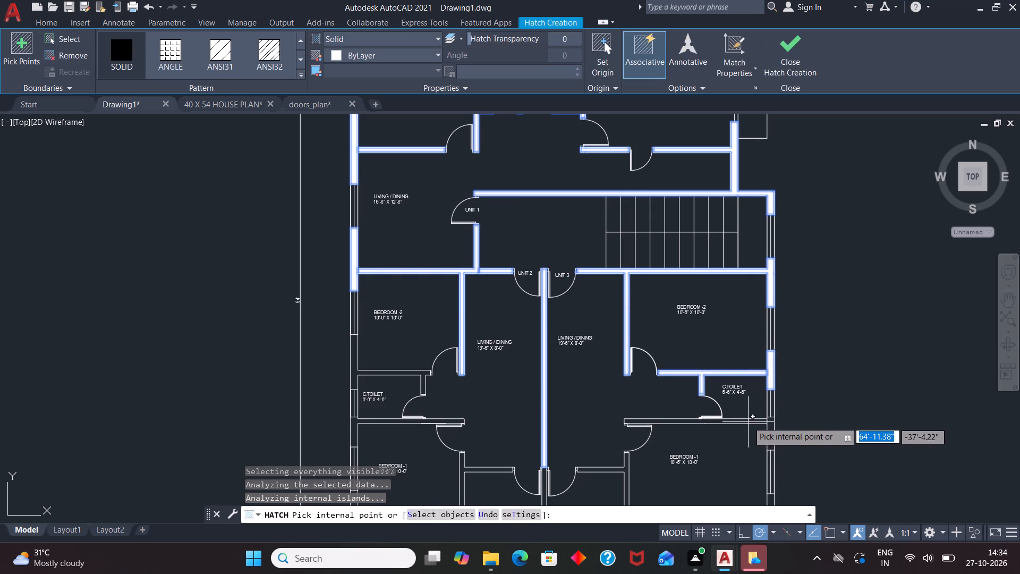
left_click(748, 421)
left_click(772, 437)
Fill solid Unit 3's remaining southern walls: the east segment beside BEDROOM-1, the A.TOILET and KITCHEN walls, and the partition between the kitchens.
scroll(686, 315, "down", 2)
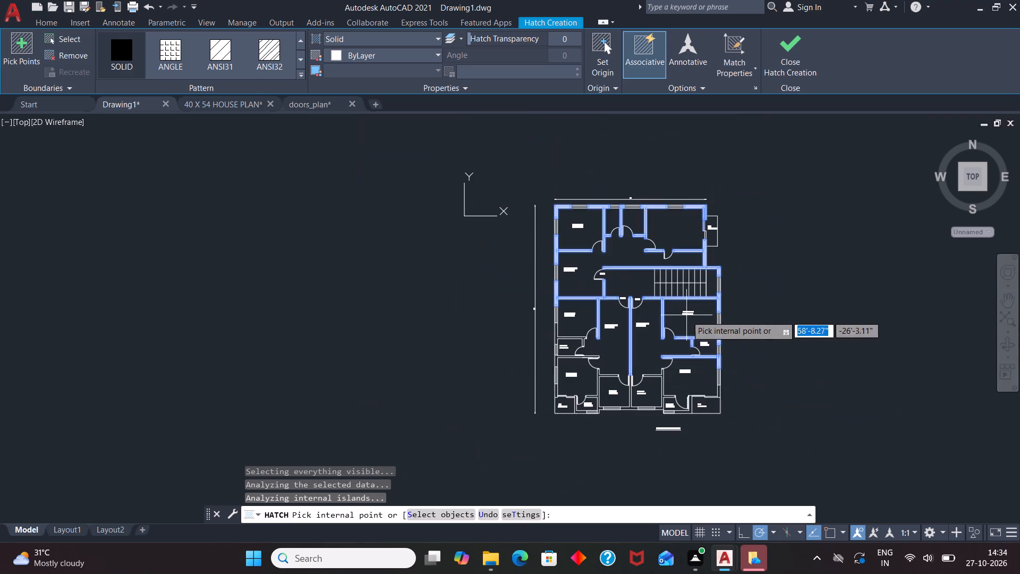
scroll(720, 398, "up", 2)
left_click(717, 386)
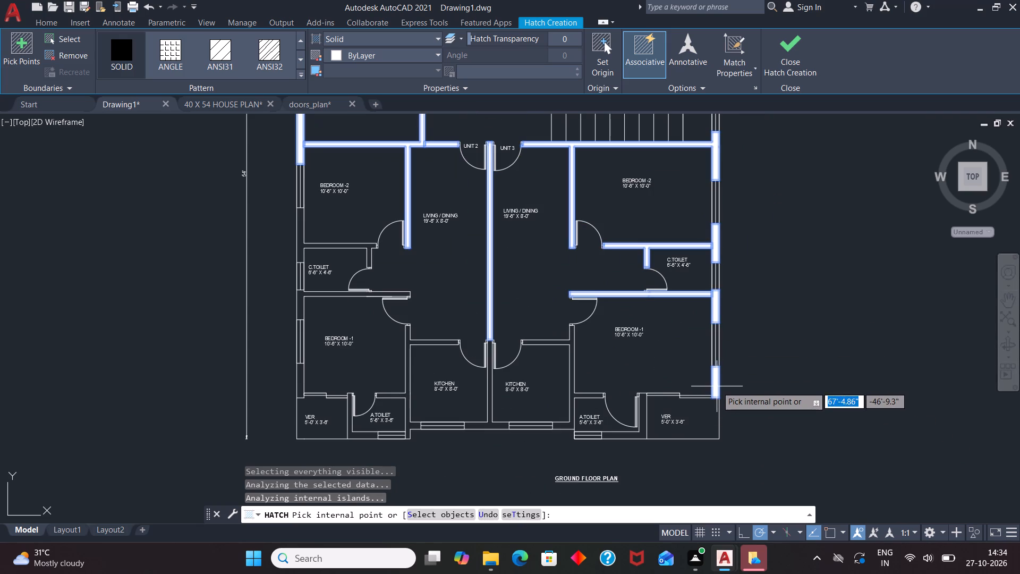
left_click(645, 432)
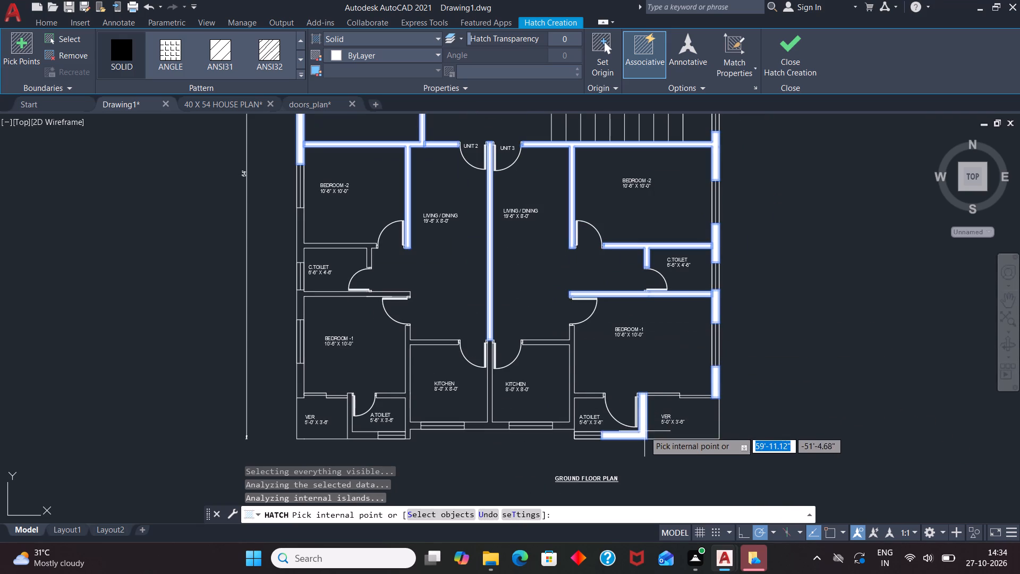
left_click(572, 388)
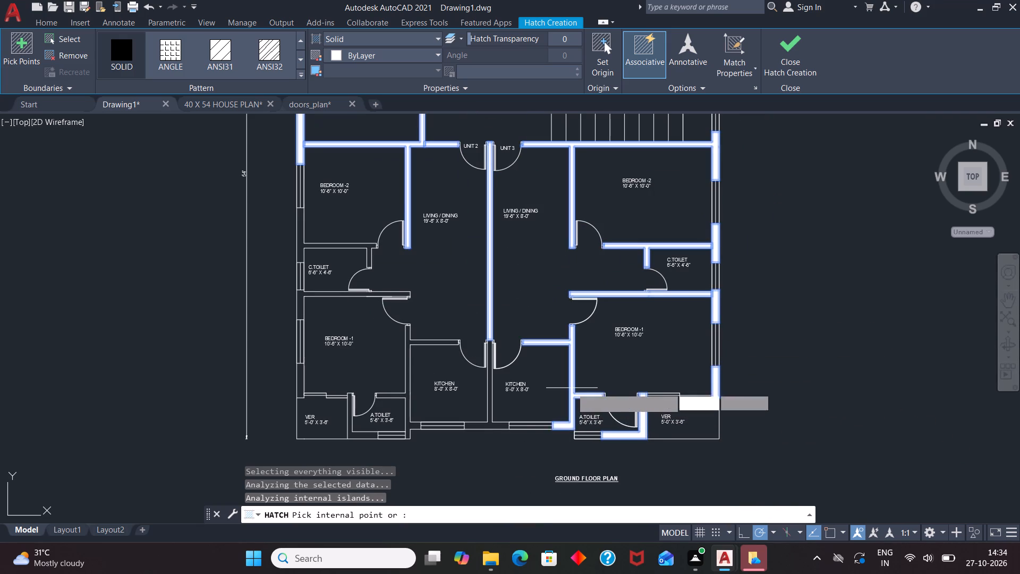
left_click(487, 423)
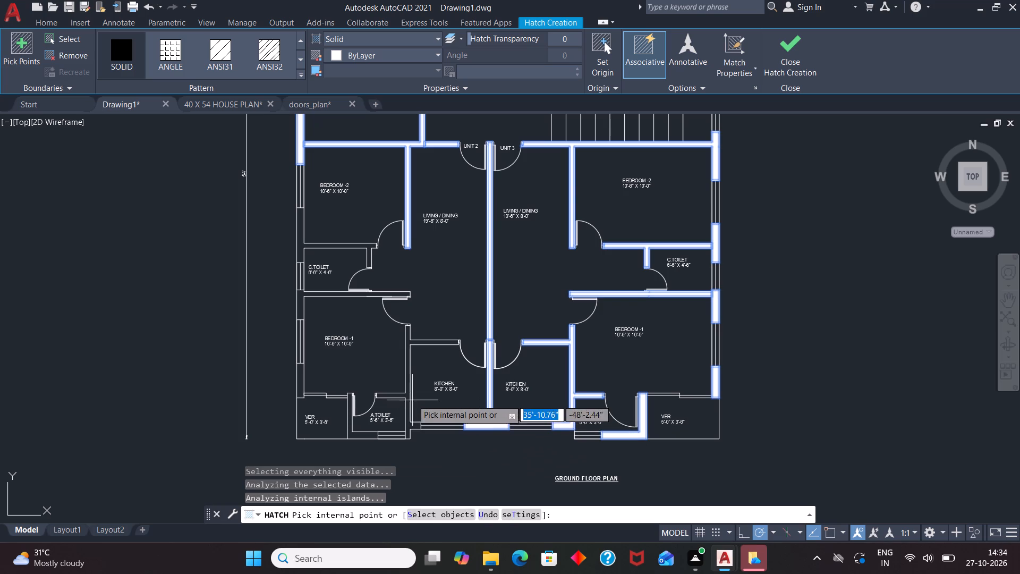
Fill solid Unit 2's KITCHEN, A.TOILET and C.TOILET walls and the remaining west exterior wall segments, completing the hatch.
left_click(406, 392)
left_click(353, 433)
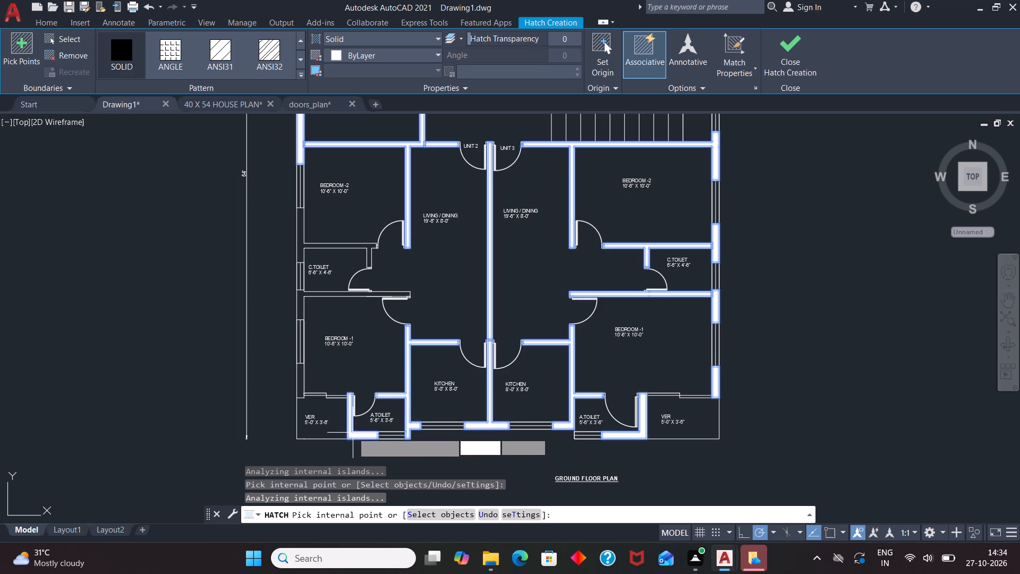
left_click(300, 377)
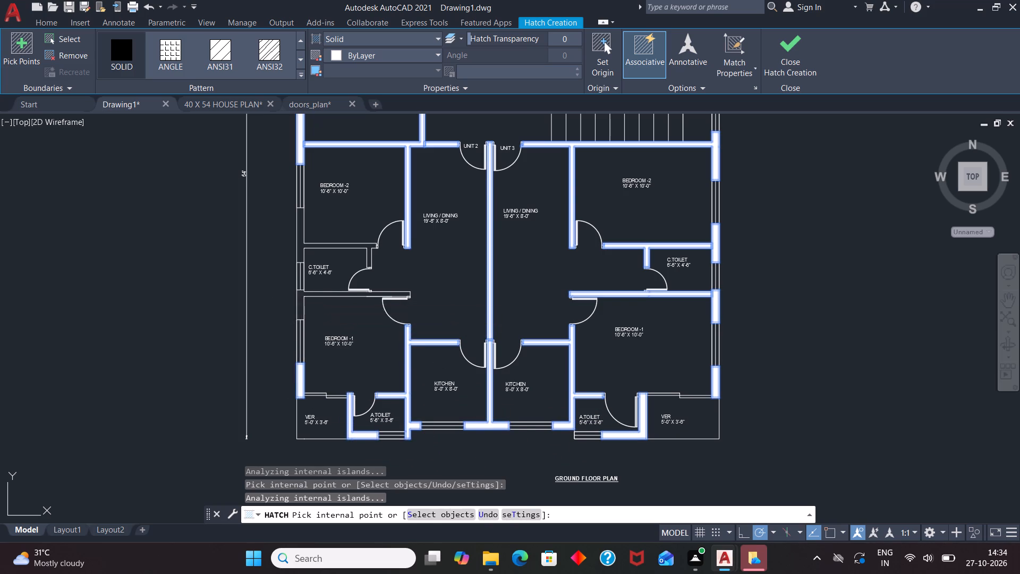
left_click(299, 299)
left_click(299, 244)
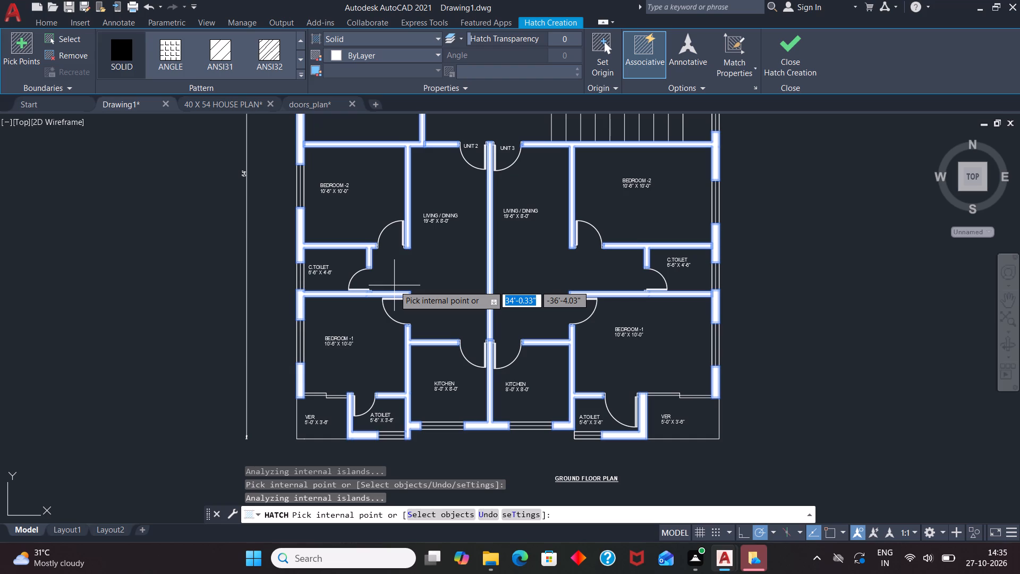
scroll(484, 358, "down", 1)
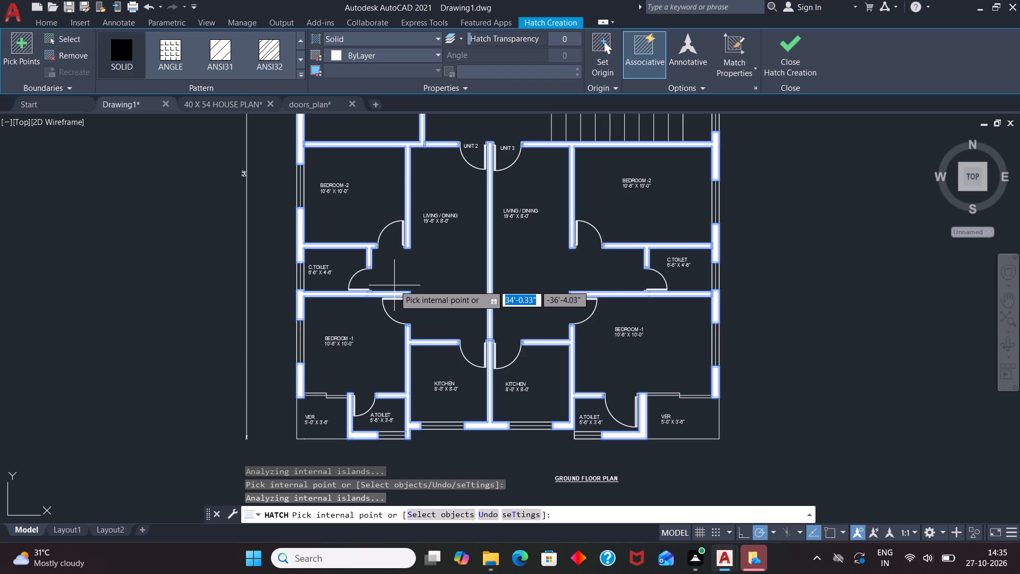
scroll(590, 360, "down", 1)
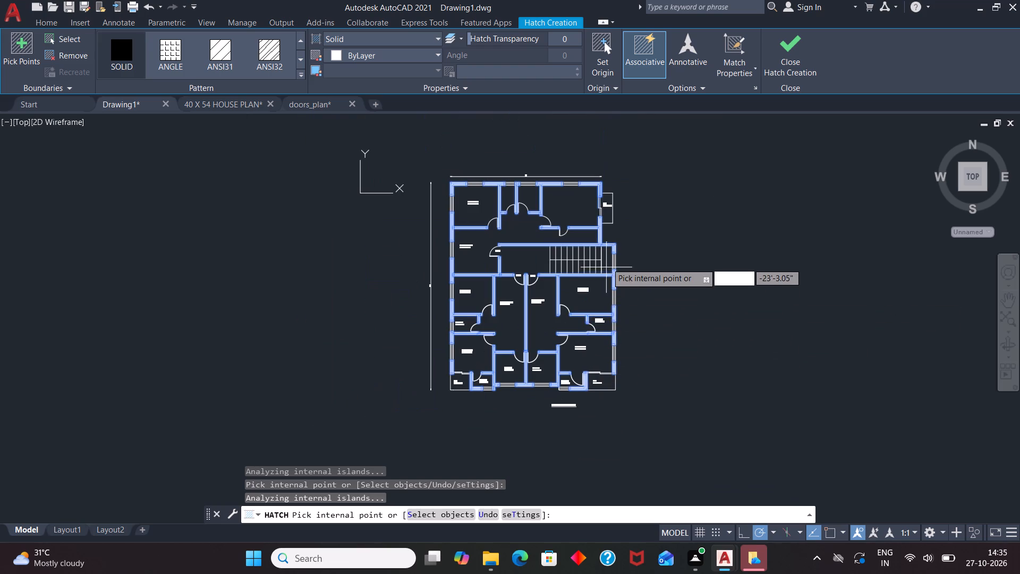
key("Escape")
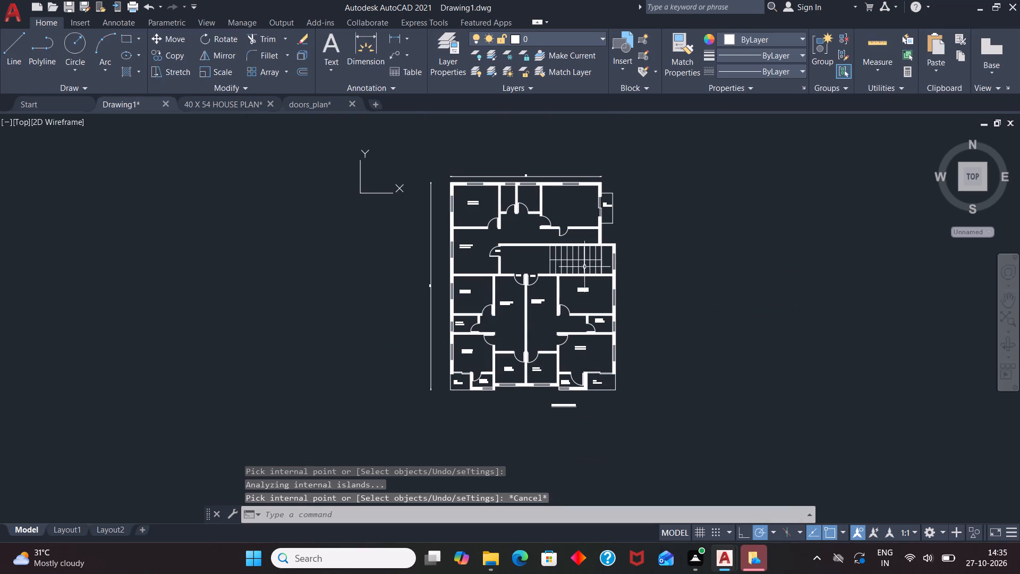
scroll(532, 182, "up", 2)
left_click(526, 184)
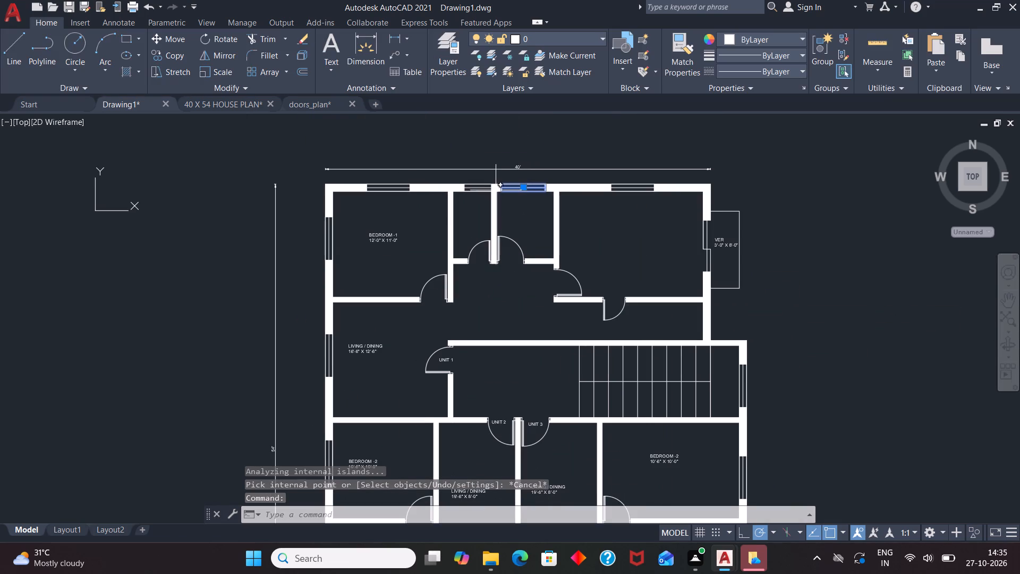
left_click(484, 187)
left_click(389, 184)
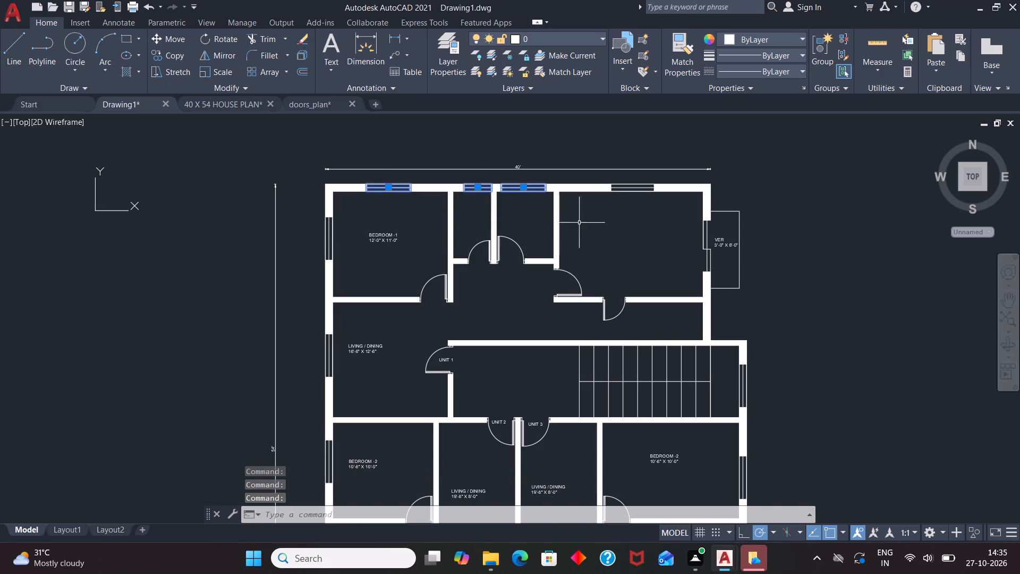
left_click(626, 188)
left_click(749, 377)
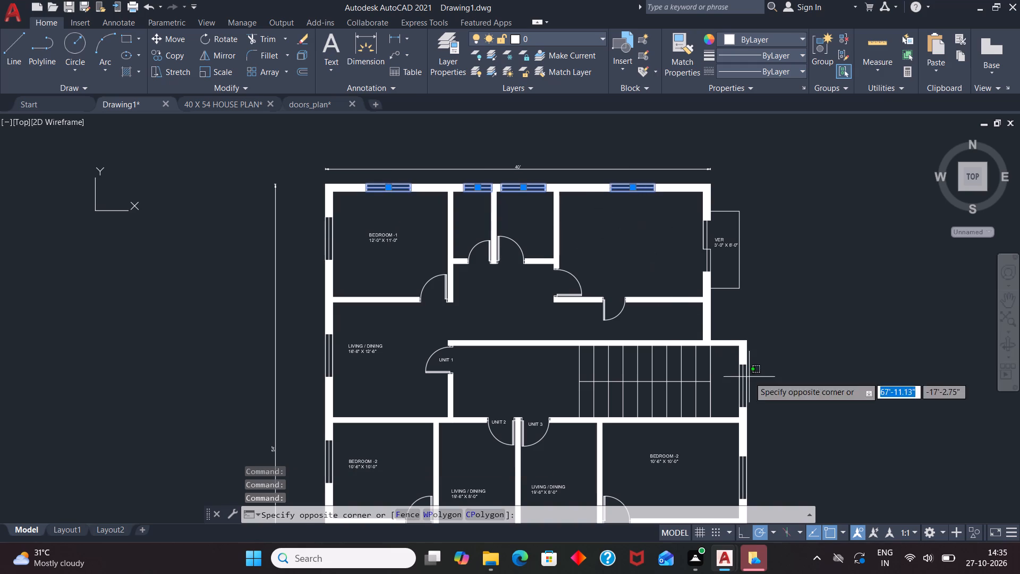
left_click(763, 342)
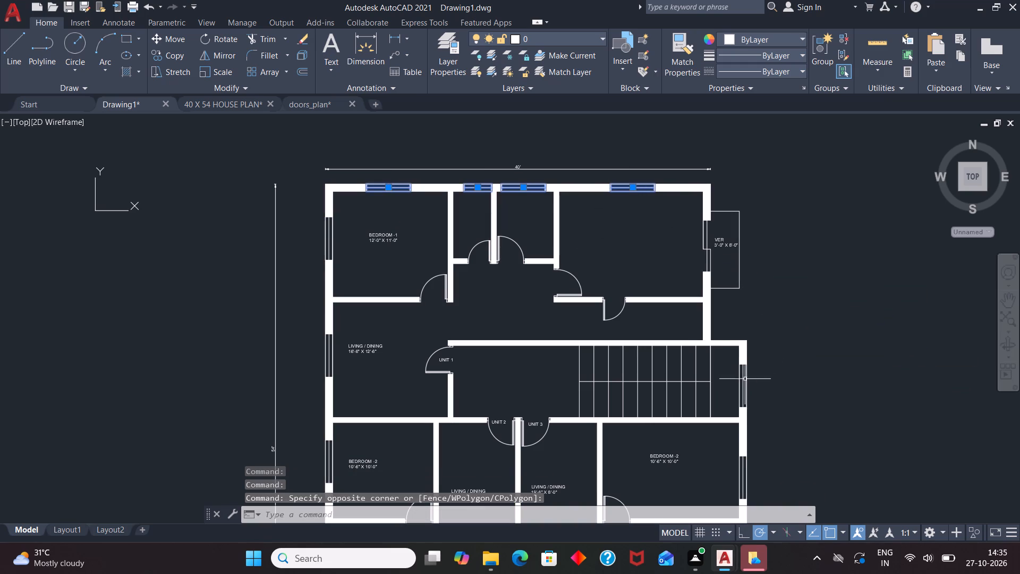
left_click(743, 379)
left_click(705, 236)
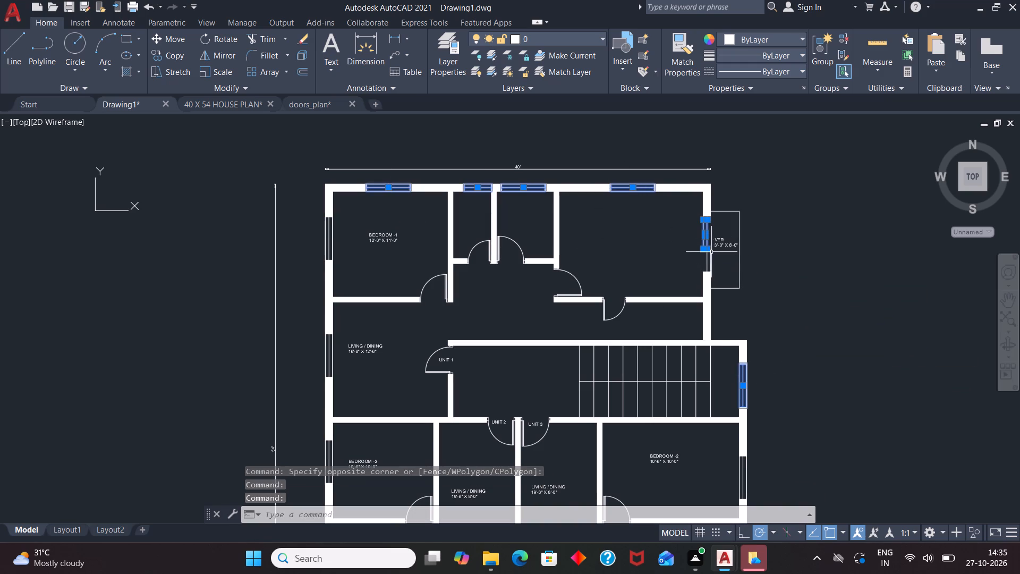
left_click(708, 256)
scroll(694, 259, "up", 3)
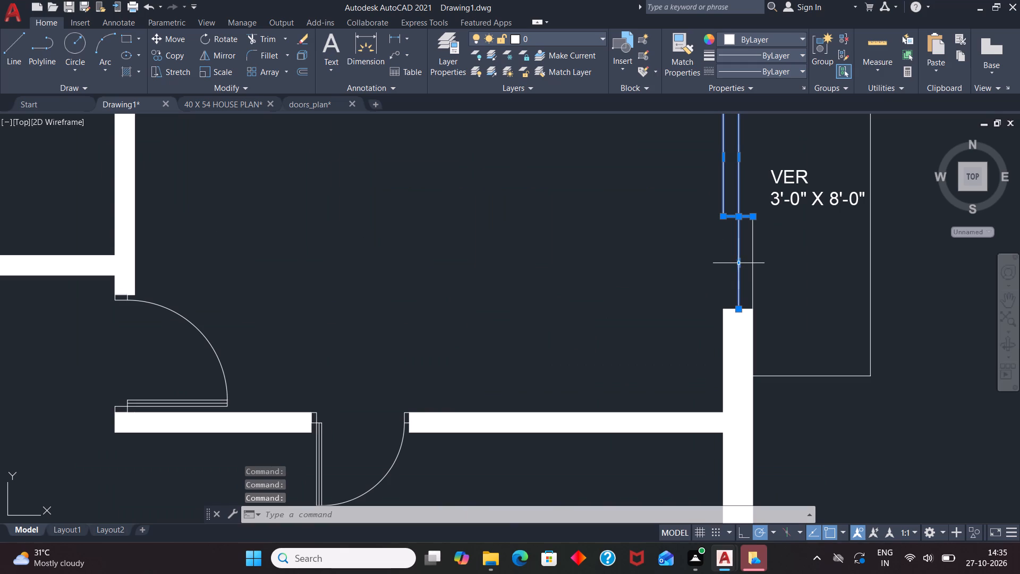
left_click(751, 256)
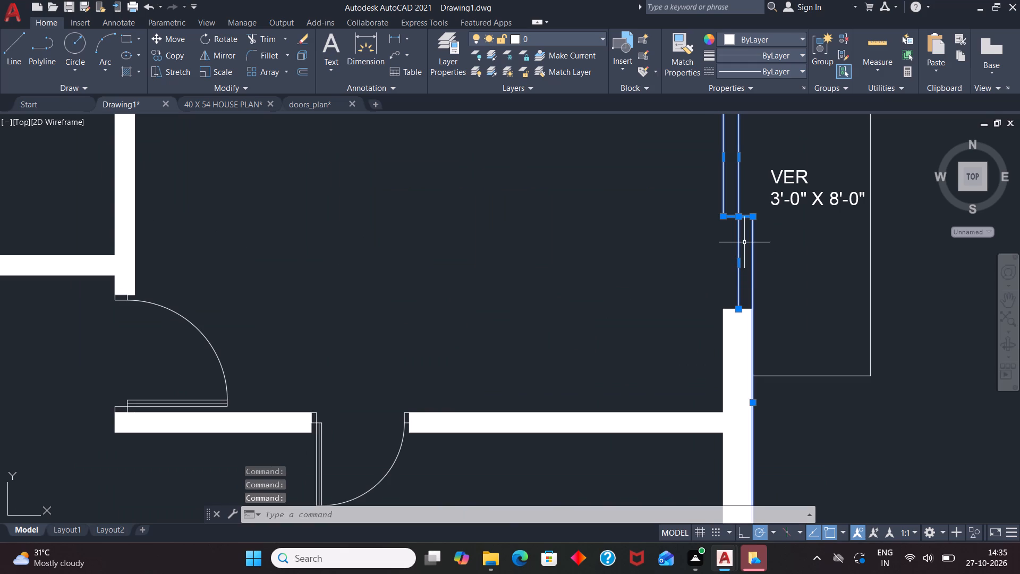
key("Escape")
Select all the windows along the north, east, south and west exterior walls, excluding the veranda openings, and set their colour to index 111.
scroll(662, 293, "down", 3)
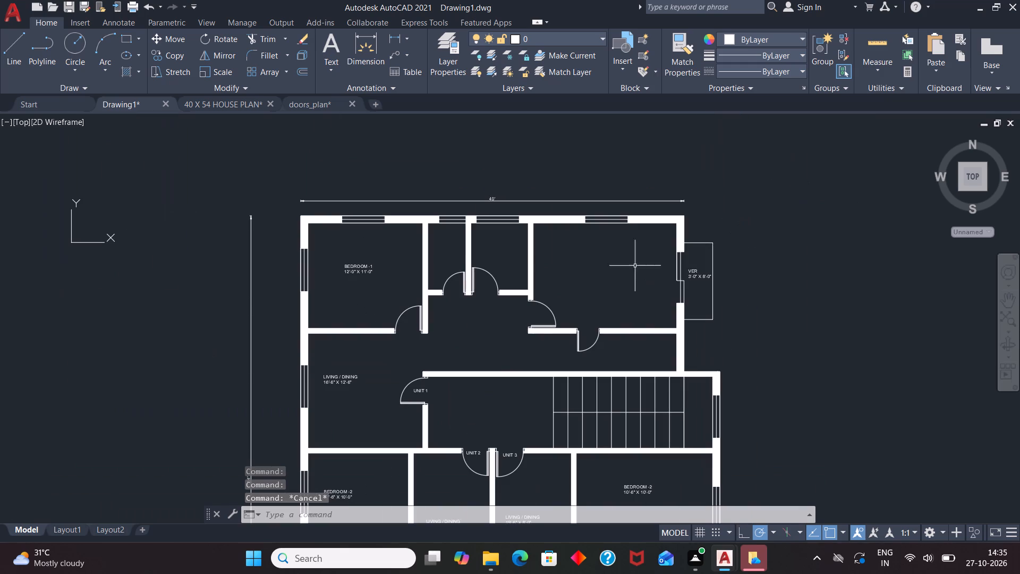
left_click(617, 218)
left_click(505, 220)
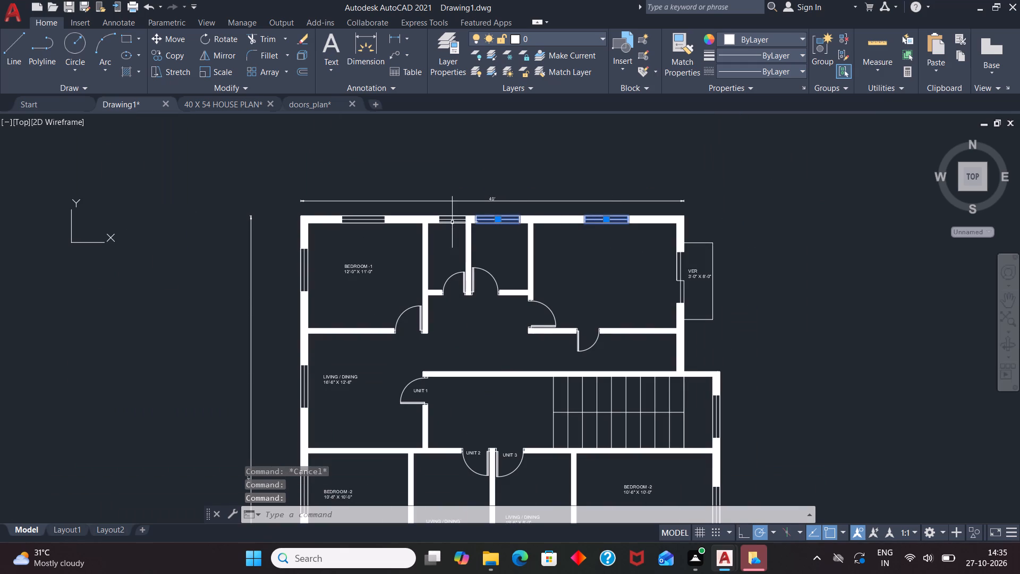
left_click(452, 221)
scroll(565, 210, "down", 2)
left_click(626, 327)
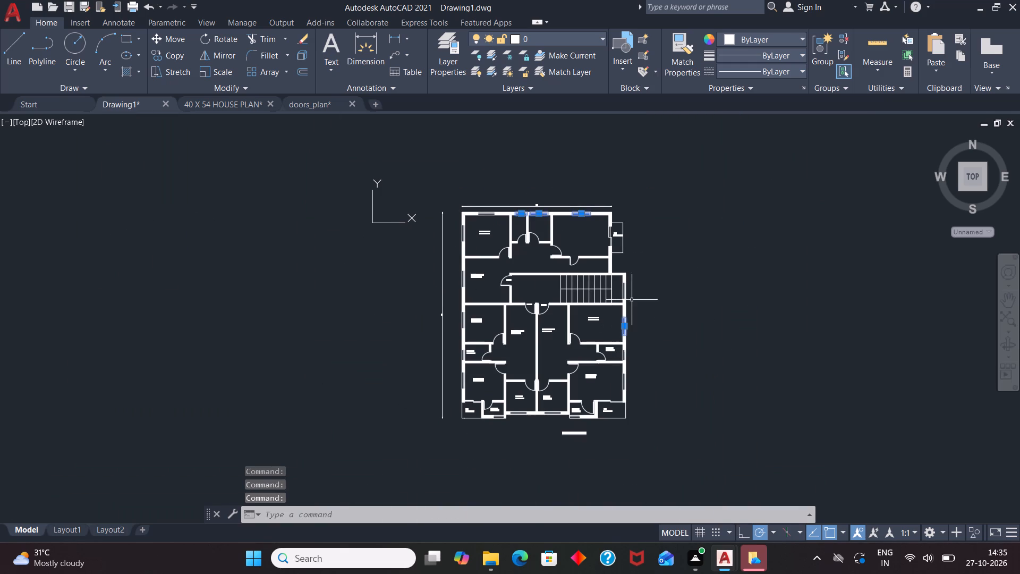
left_click(626, 289)
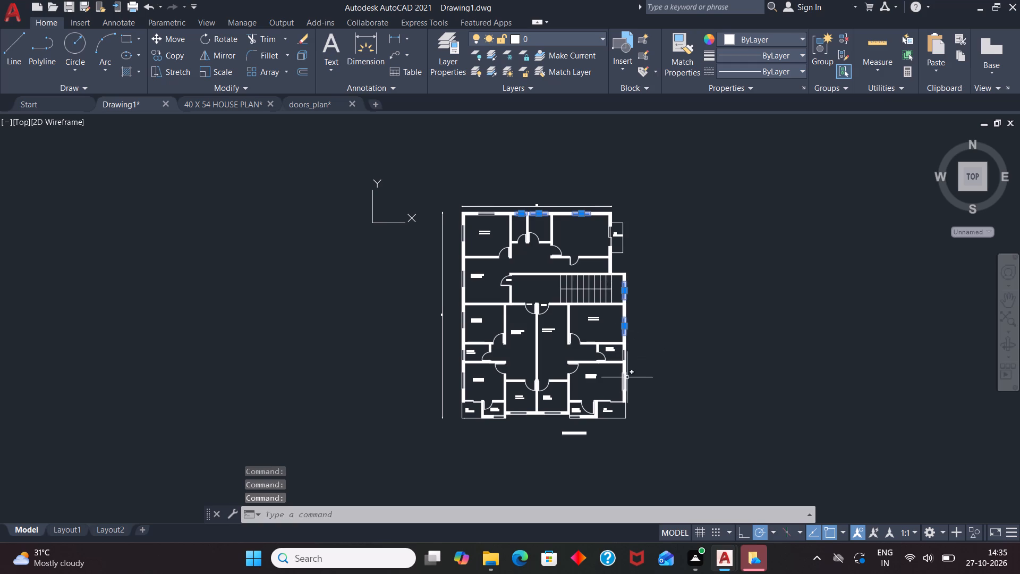
left_click(627, 377)
left_click(624, 353)
scroll(590, 421, "up", 2)
left_click(552, 408)
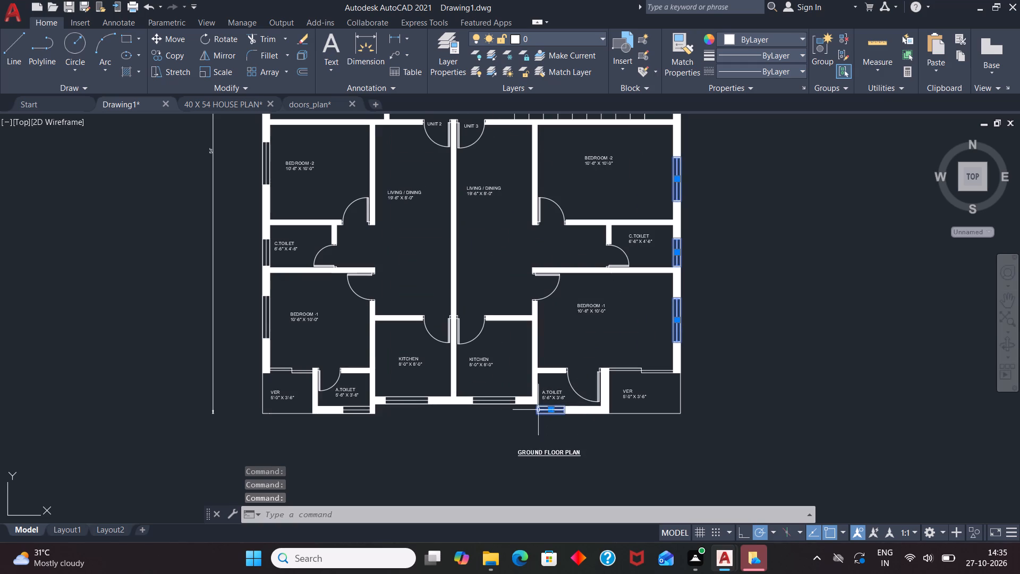
left_click(508, 398)
left_click(413, 400)
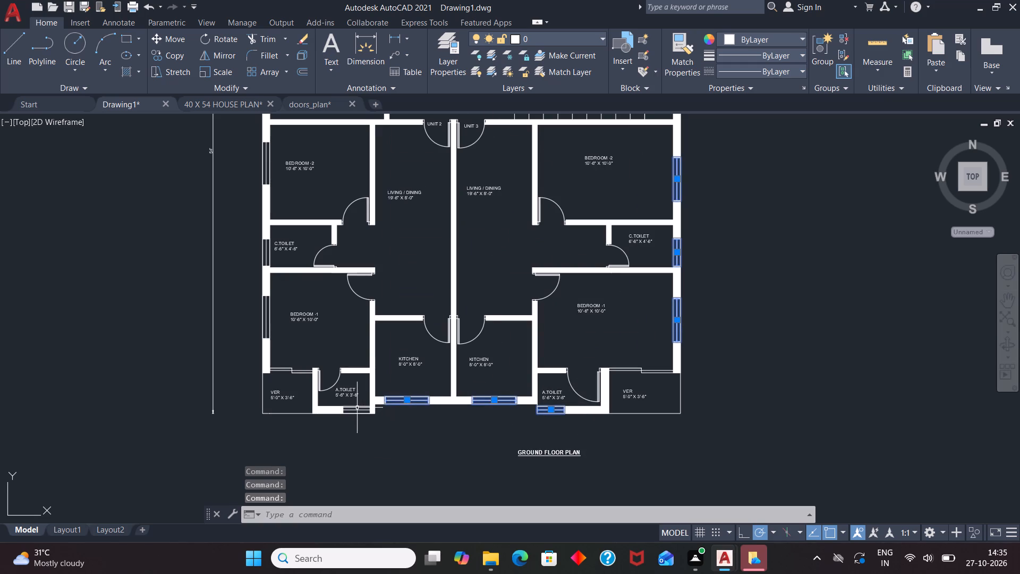
left_click(358, 408)
left_click(263, 317)
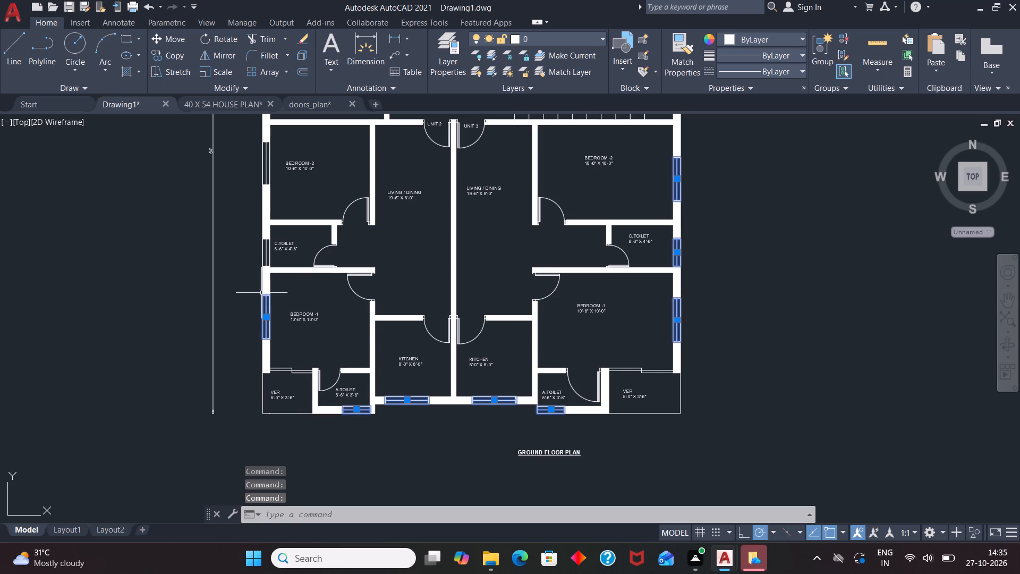
left_click(268, 251)
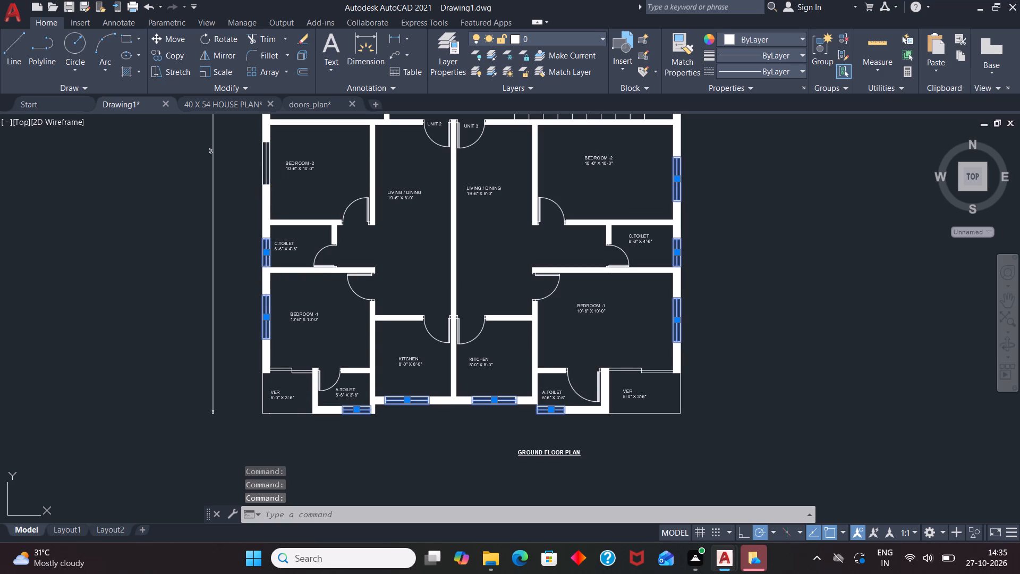
left_click(267, 163)
scroll(382, 373, "down", 1)
left_click(311, 173)
scroll(440, 407, "down", 1)
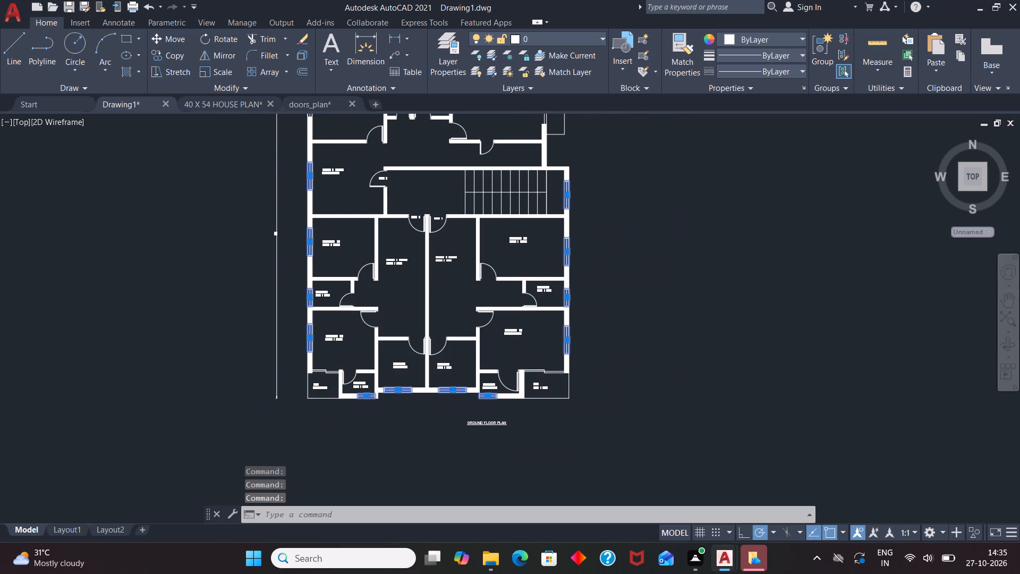
scroll(357, 224, "up", 2)
left_click(361, 207)
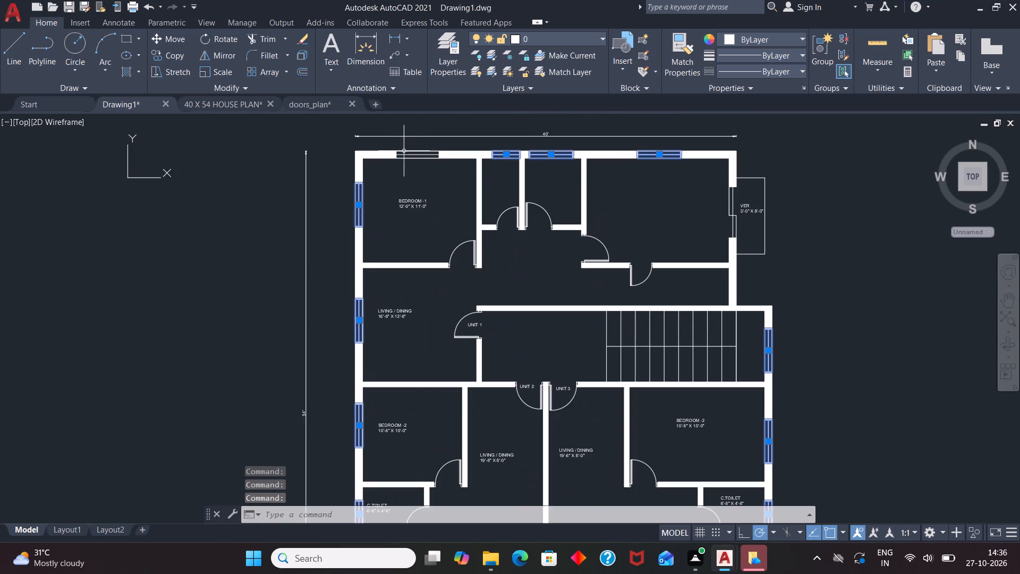
left_click(407, 154)
right_click(437, 198)
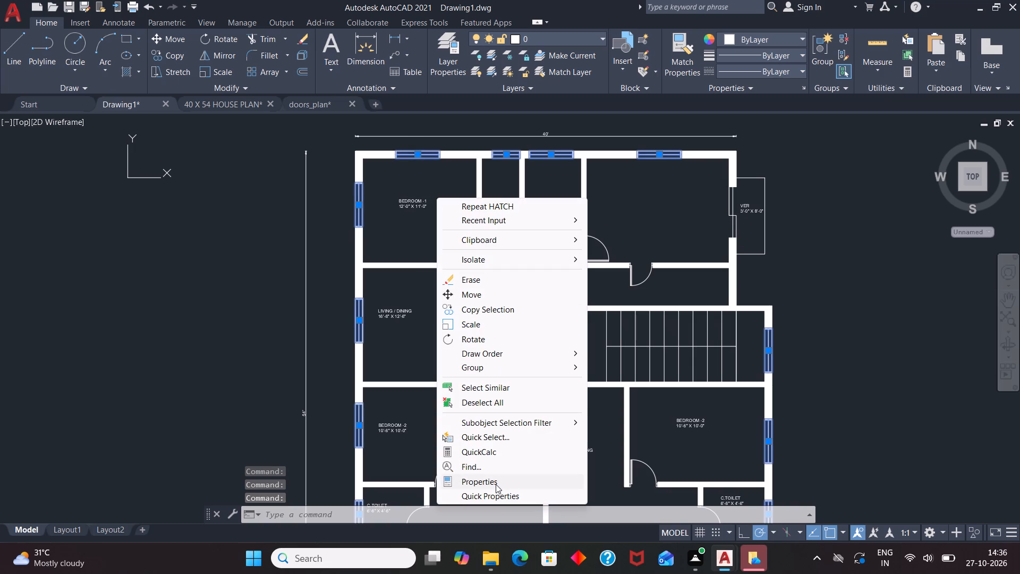
left_click(496, 484)
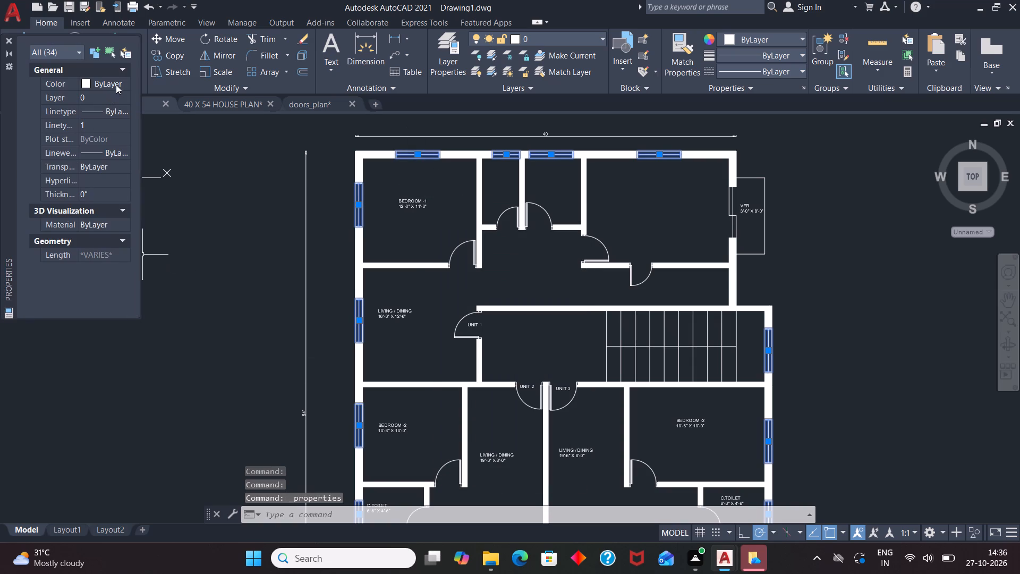
double_click(116, 83)
left_click(93, 196)
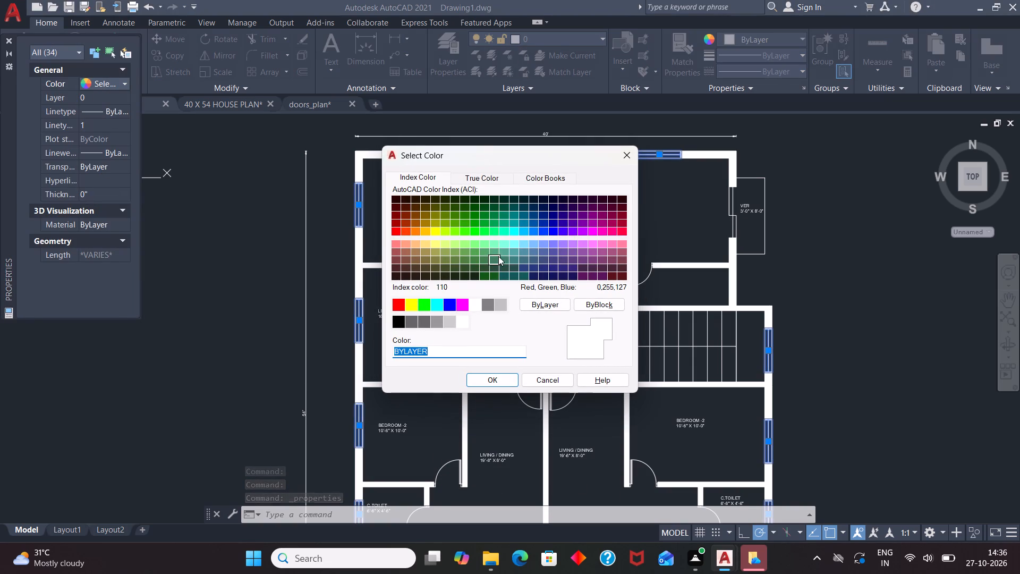
left_click(494, 241)
left_click(498, 373)
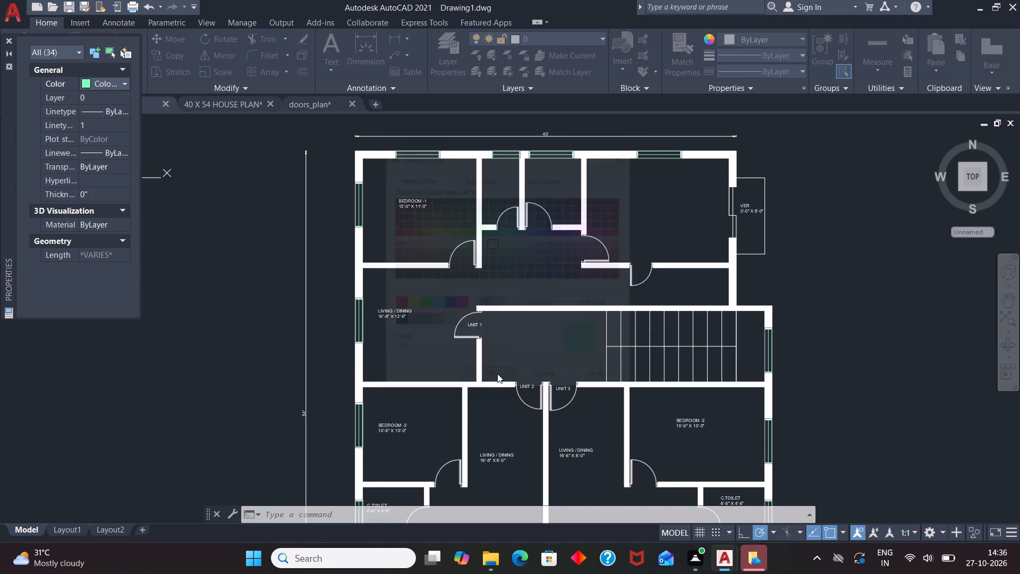
left_click(10, 39)
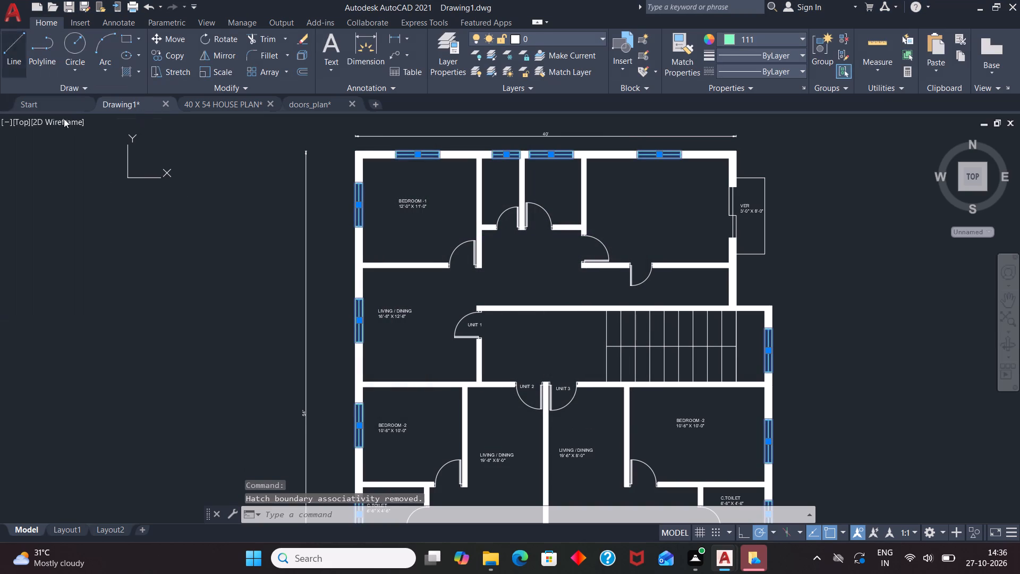
key("Escape")
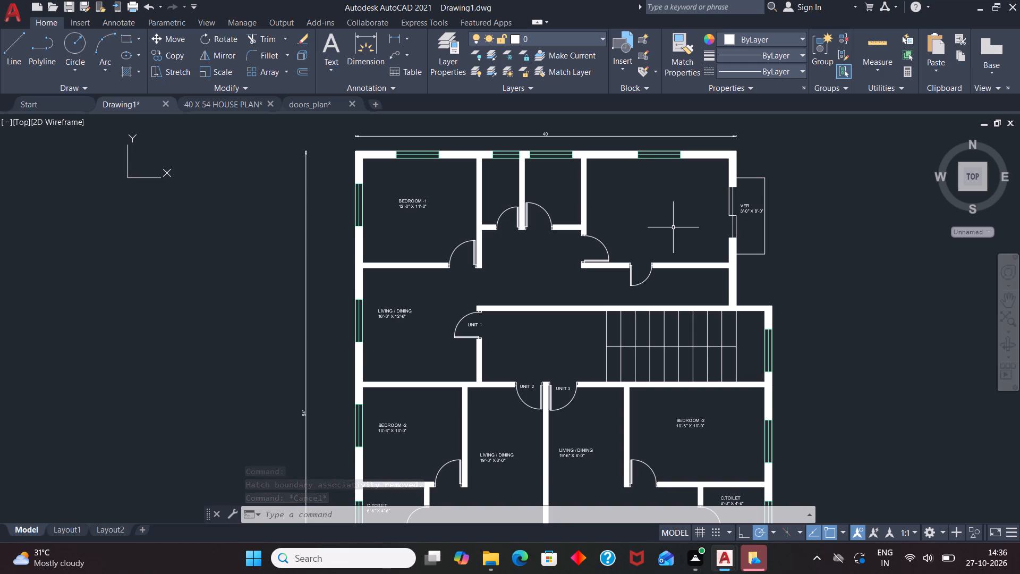
Add a 4" high multiline text label "BEDROOM -2" with "12'-0" X 11'-0"" beneath it in Unit 1's northeast room beside the veranda.
key("t")
key("Return")
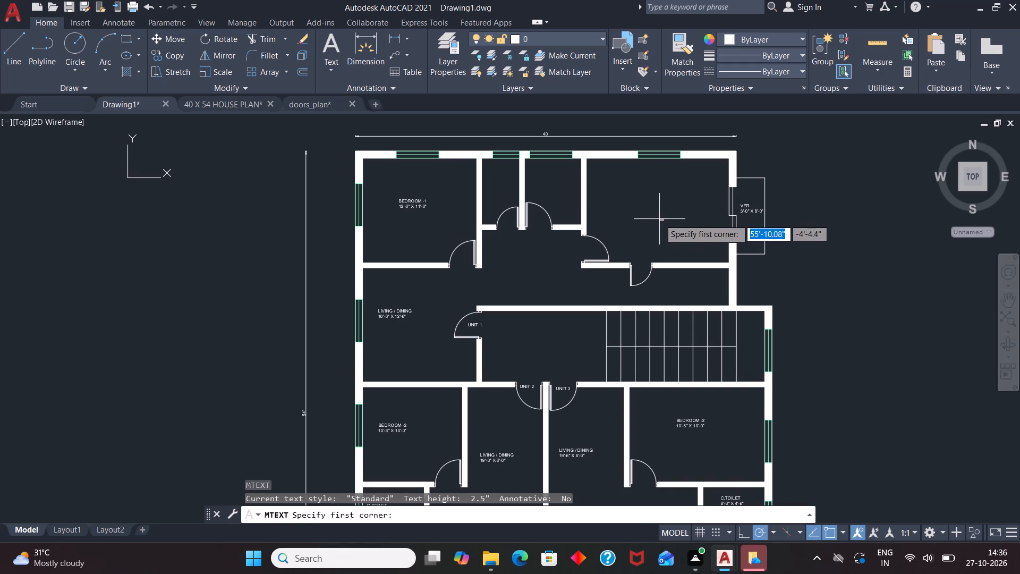
left_click_drag(616, 196, 625, 205)
left_click(684, 224)
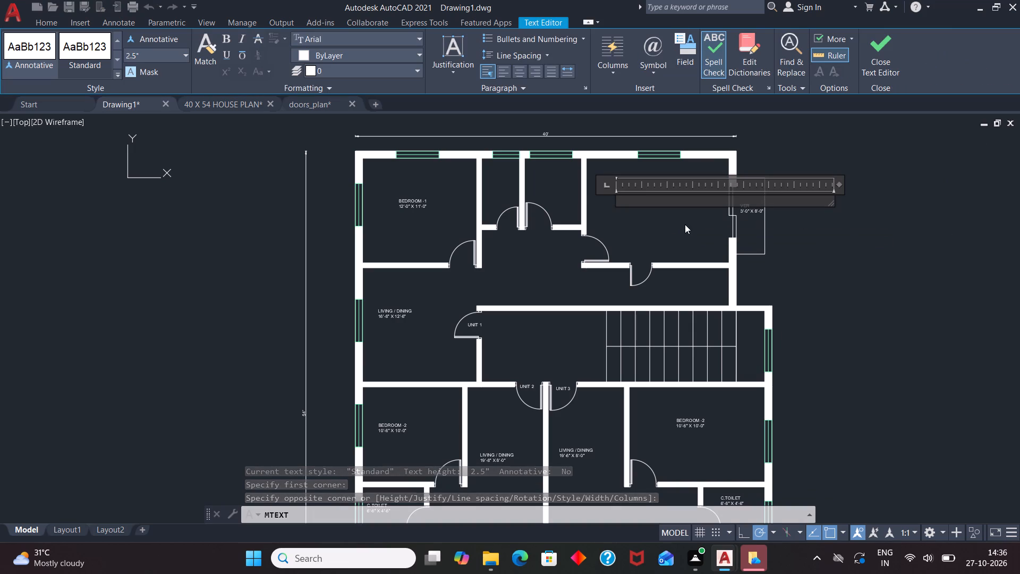
left_click(164, 54)
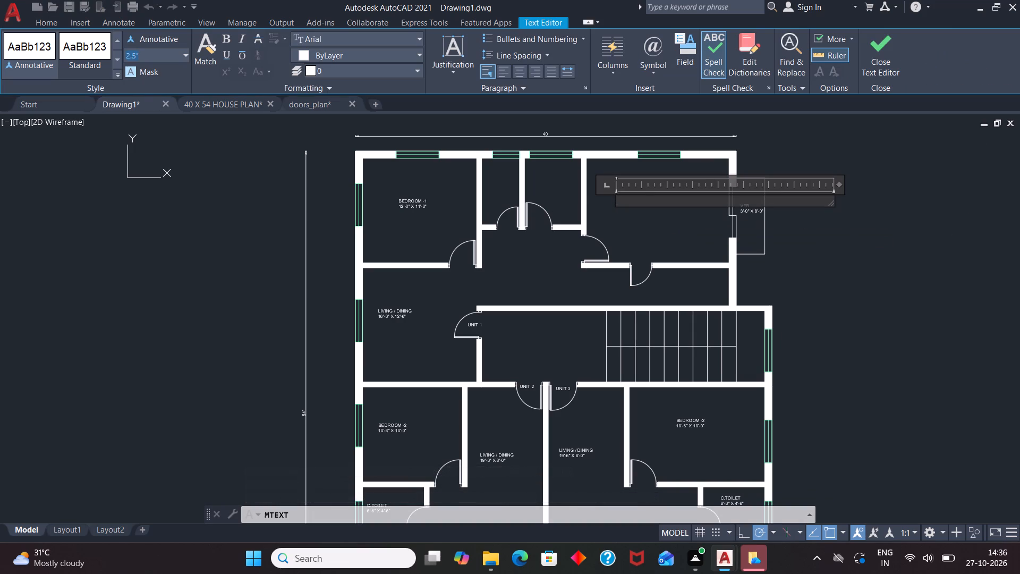
key("BackSpace")
type("4\"")
key("Return")
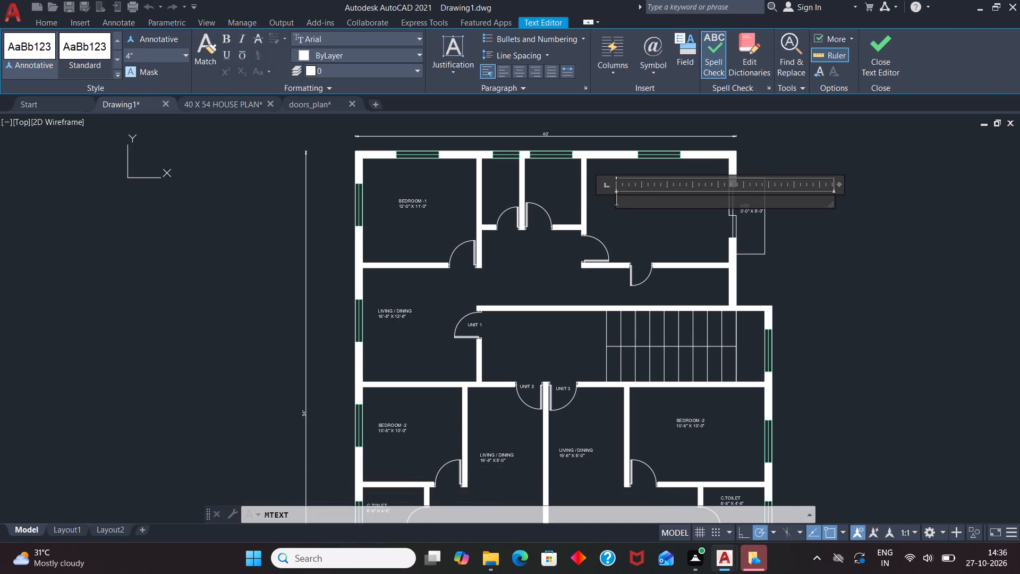
type("BEDROOM -2")
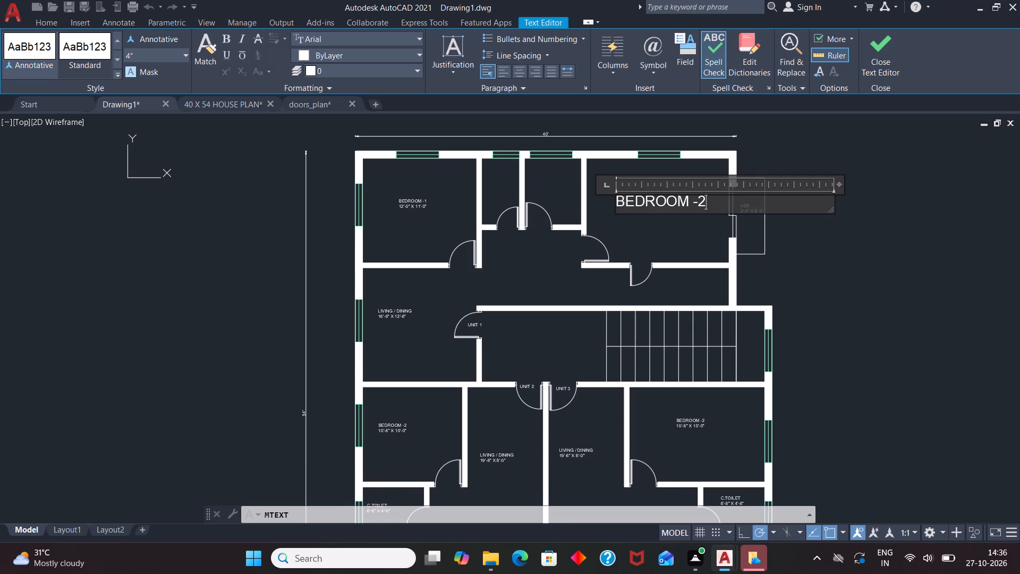
key("Return")
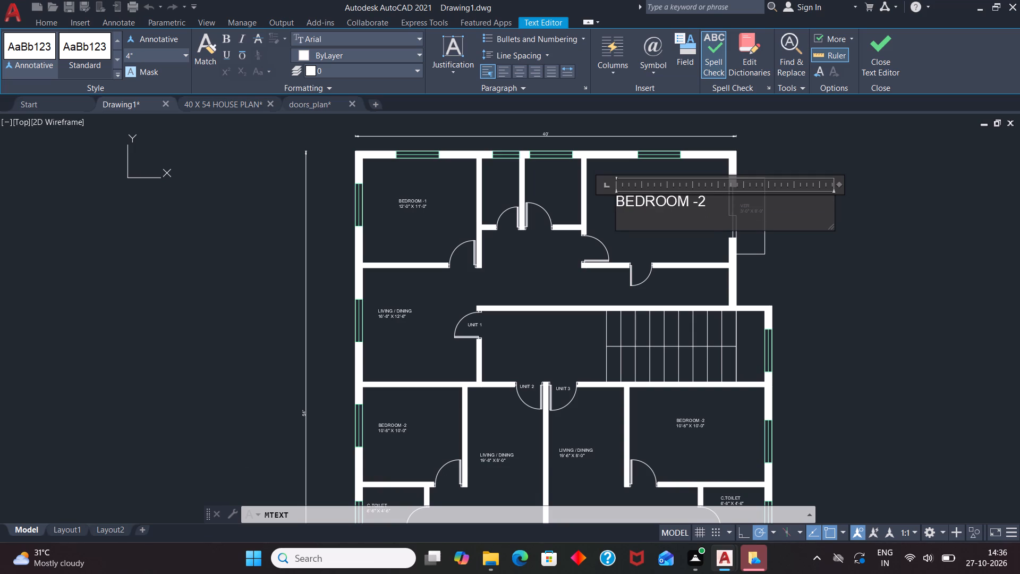
key("2")
key("BackSpace")
type("12'-0\" X")
key("space")
type("11'-0\"")
left_click(566, 199)
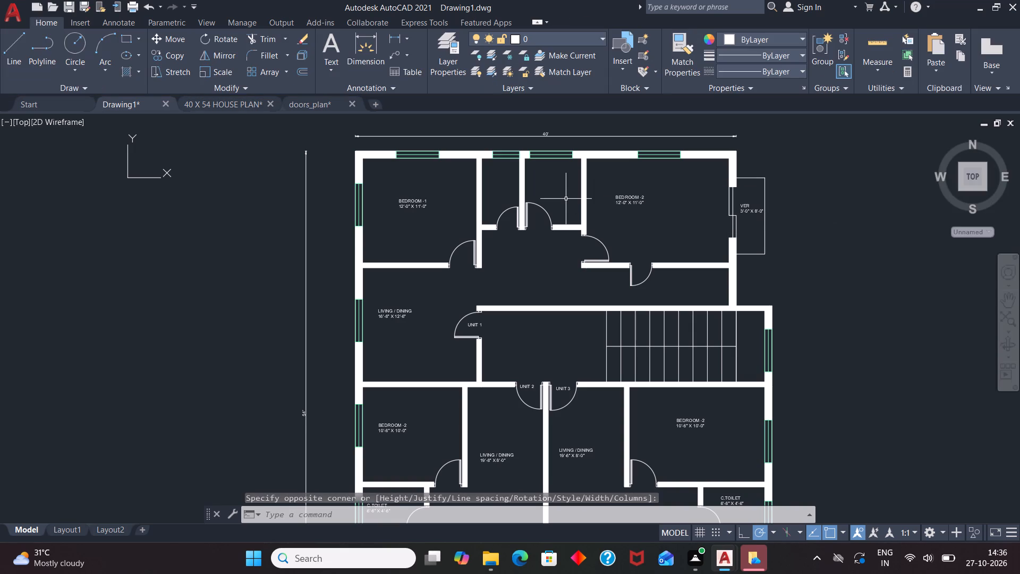
Add a 4" high multiline text label "KITCHEN" with "6'-0" X 7'-0"" beneath it in the small room immediately west of BEDROOM -2.
key("t")
key("Return")
scroll(556, 185, "up", 2)
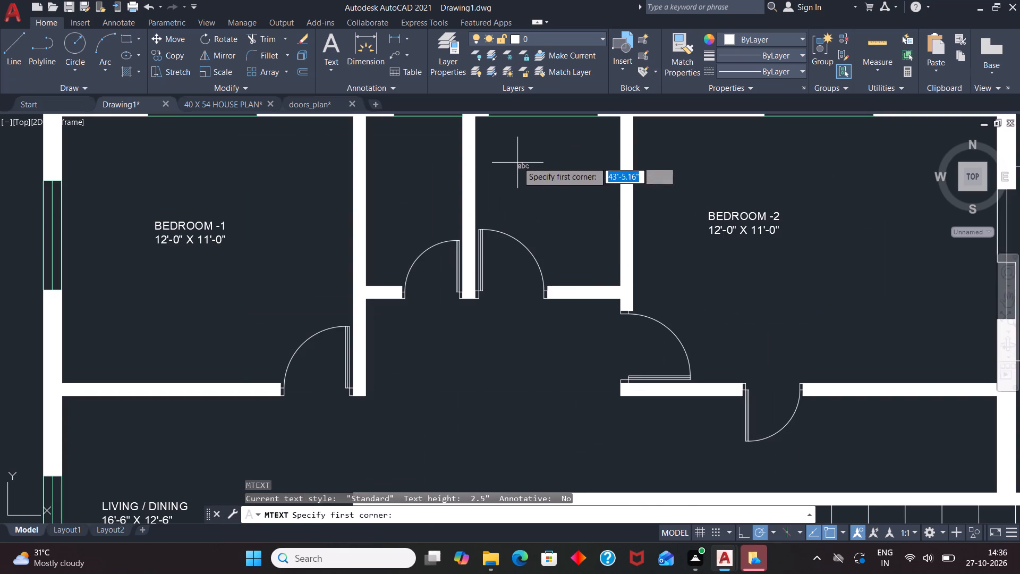
left_click_drag(517, 162, 522, 171)
left_click(585, 211)
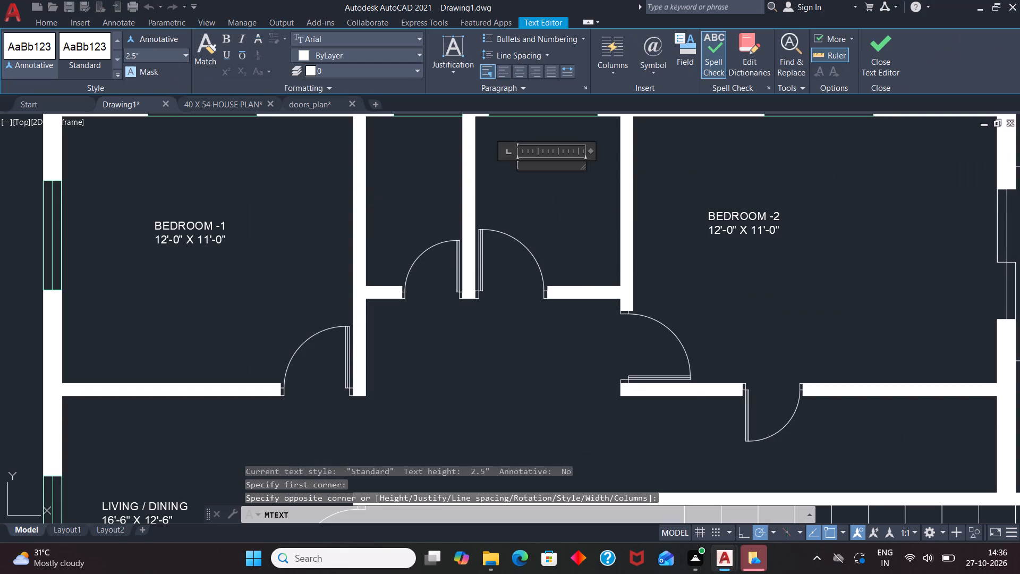
left_click(167, 58)
key("BackSpace")
key("4")
key("Return")
type("KITCHEN")
key("Return")
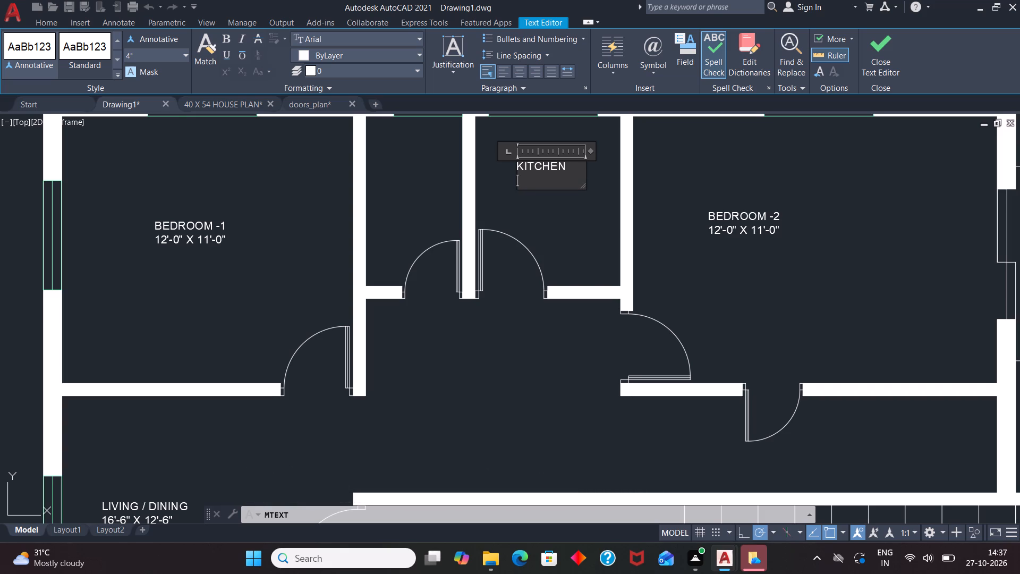
type("6'-0\" X")
key("space")
type("7'-0\"")
left_click(384, 183)
Add a 4" high multiline text label "C.TOILET" with "4'-0" X 7'0"" beneath it in the small room west of Unit 1's KITCHEN.
key("t")
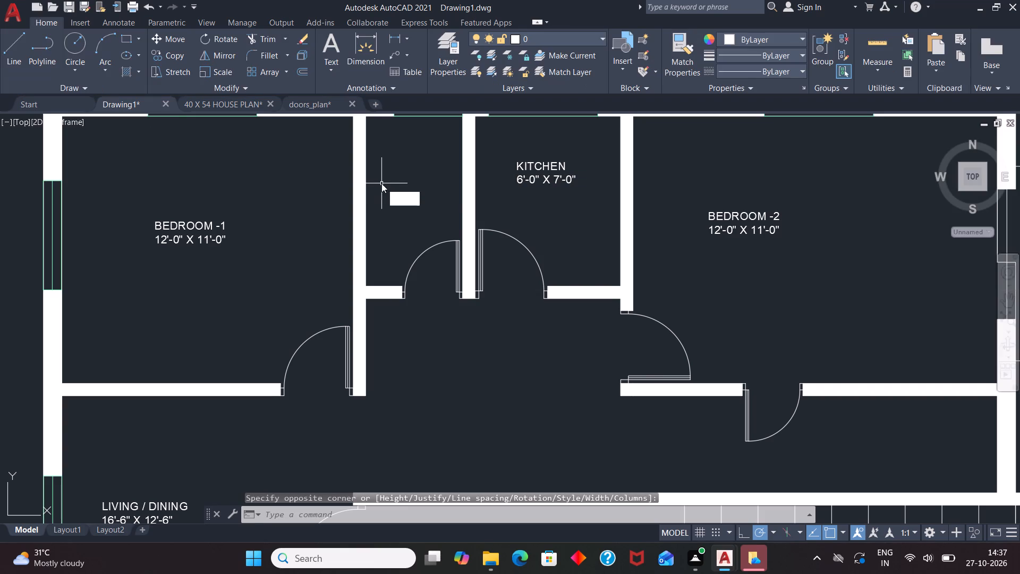
key("Return")
left_click_drag(392, 162, 392, 168)
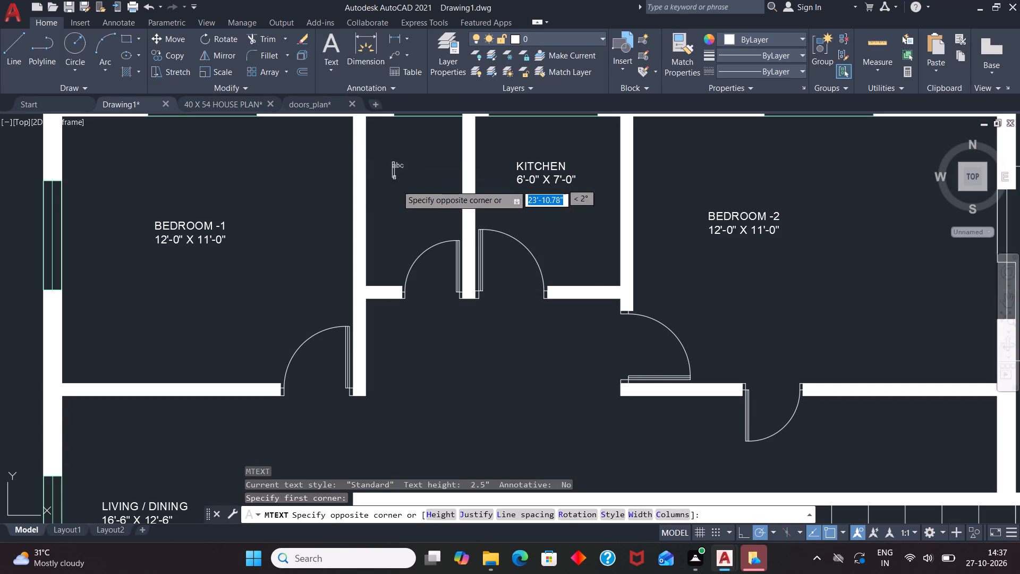
left_click(448, 197)
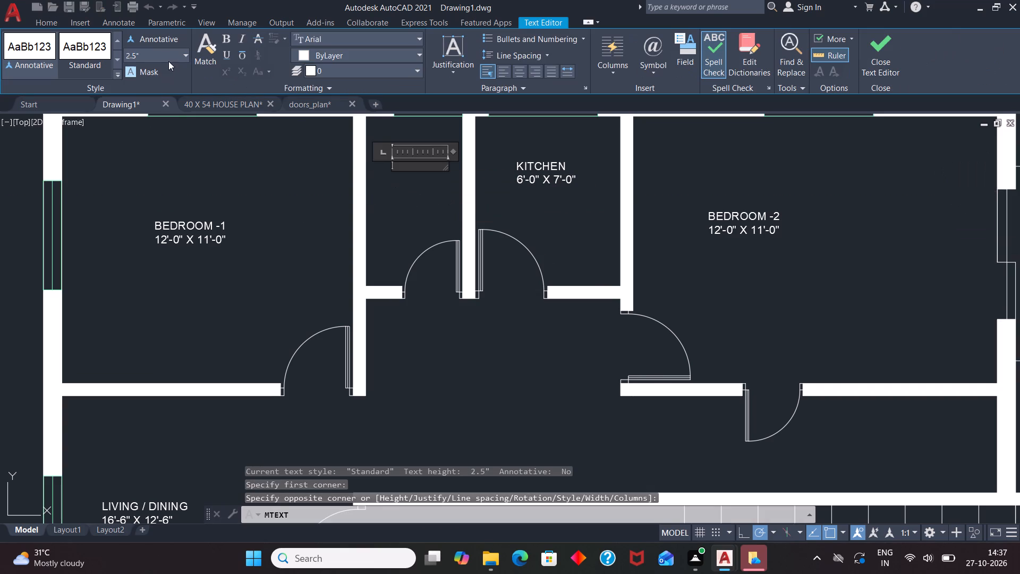
left_click(168, 59)
key("BackSpace")
key("4")
key("Return")
type("C.TOILET")
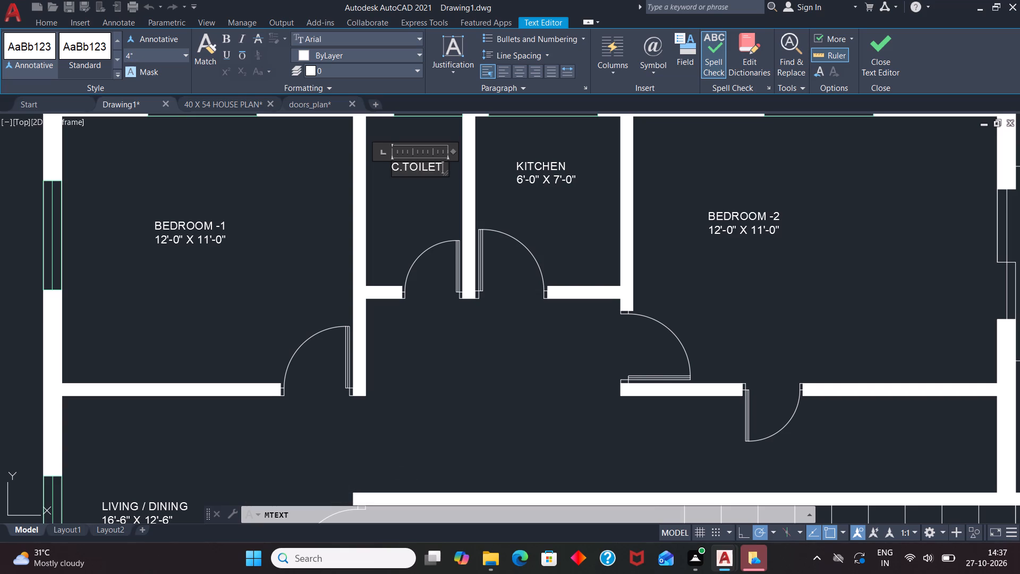
key("Return")
type("4'-0\" X")
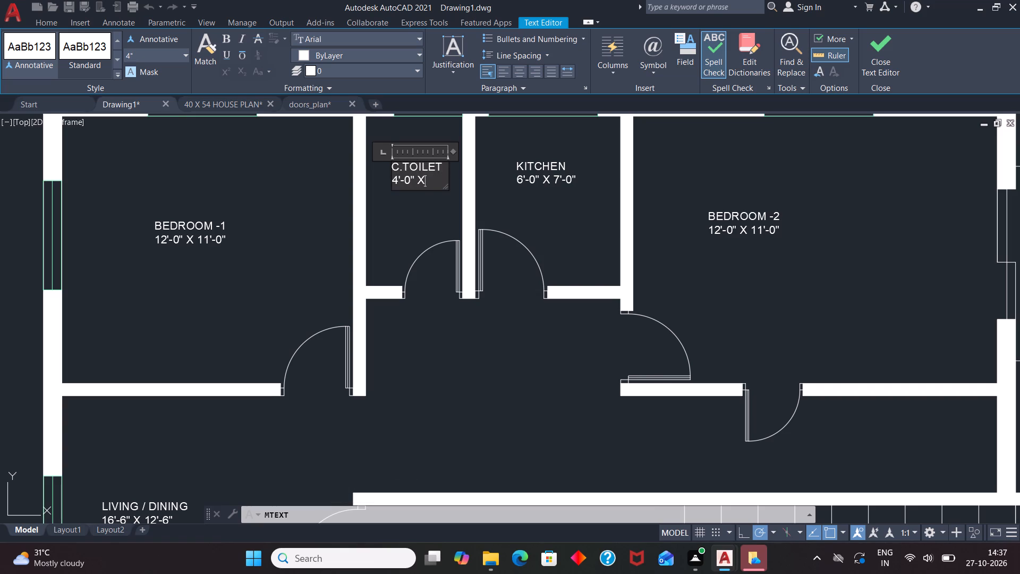
key("space")
type("7'")
type("0\"")
left_click(477, 386)
Add a 4" high multiline text label "A.TOILET" with "8'-0" X 4'-0"" beneath it in the space south of Unit 1's BEDROOM -2.
scroll(453, 375, "down", 2)
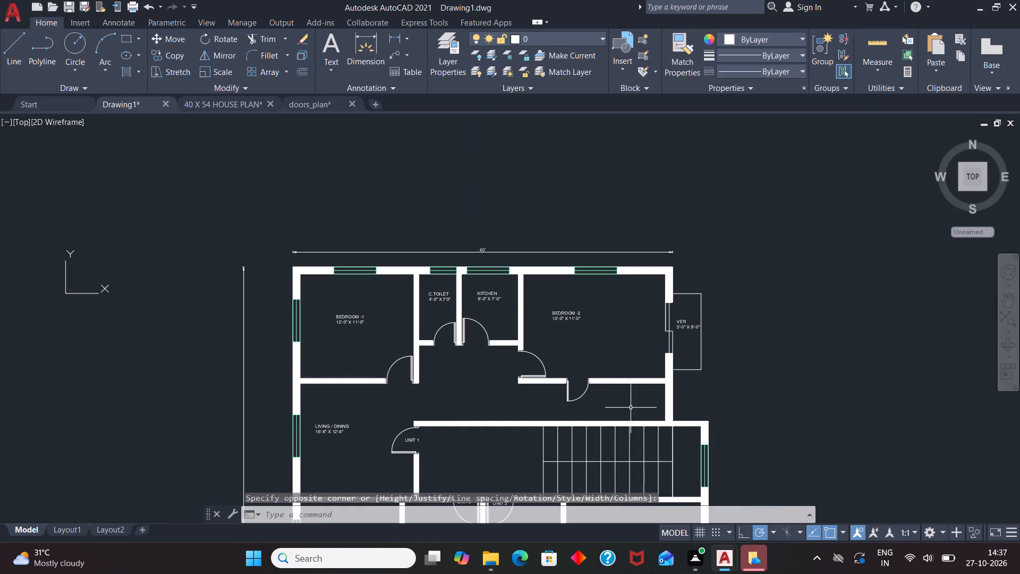
key("t")
key("Return")
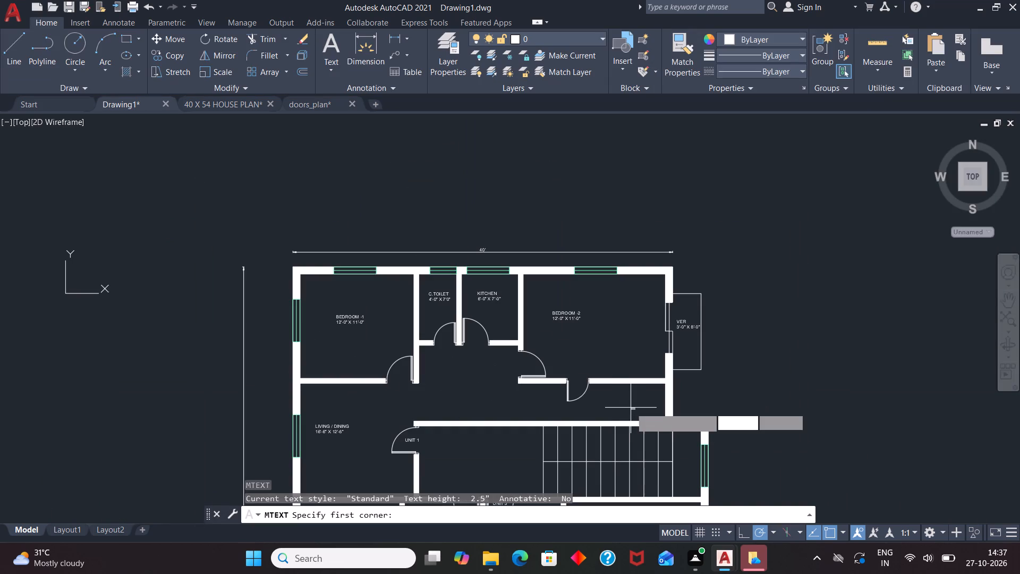
scroll(660, 424, "up", 1)
scroll(583, 387, "up", 1)
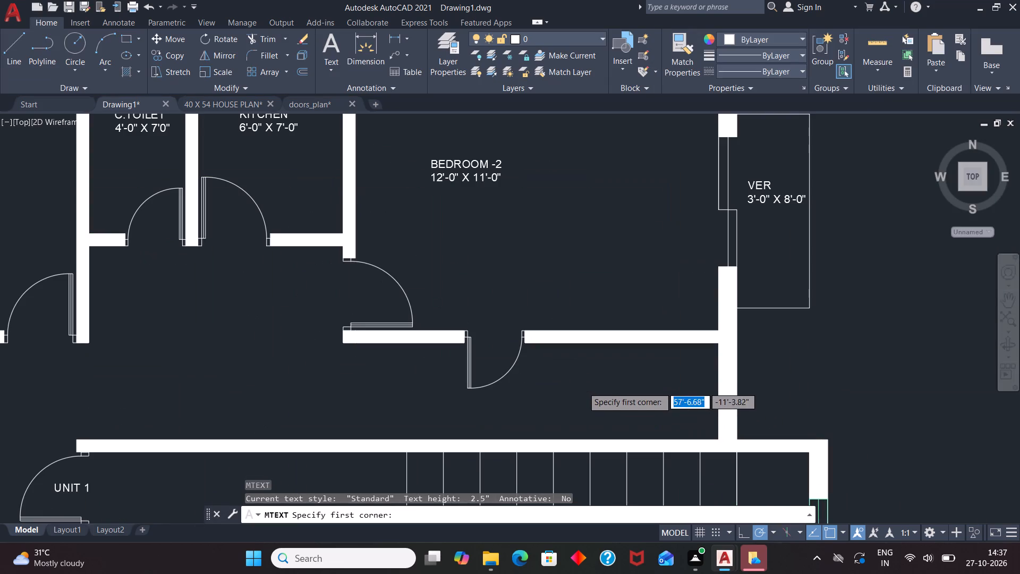
left_click_drag(567, 373, 573, 382)
left_click(658, 411)
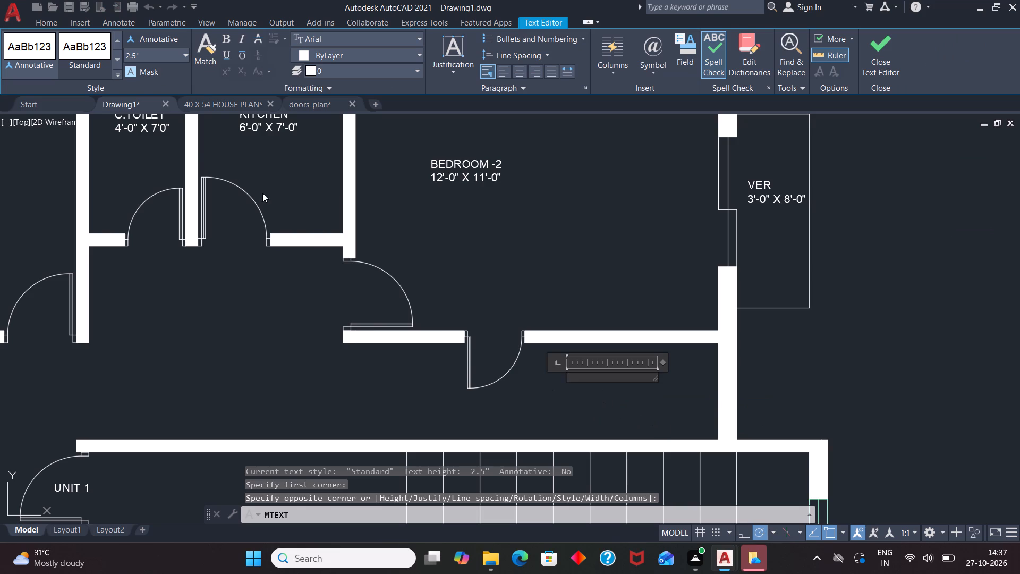
left_click(157, 57)
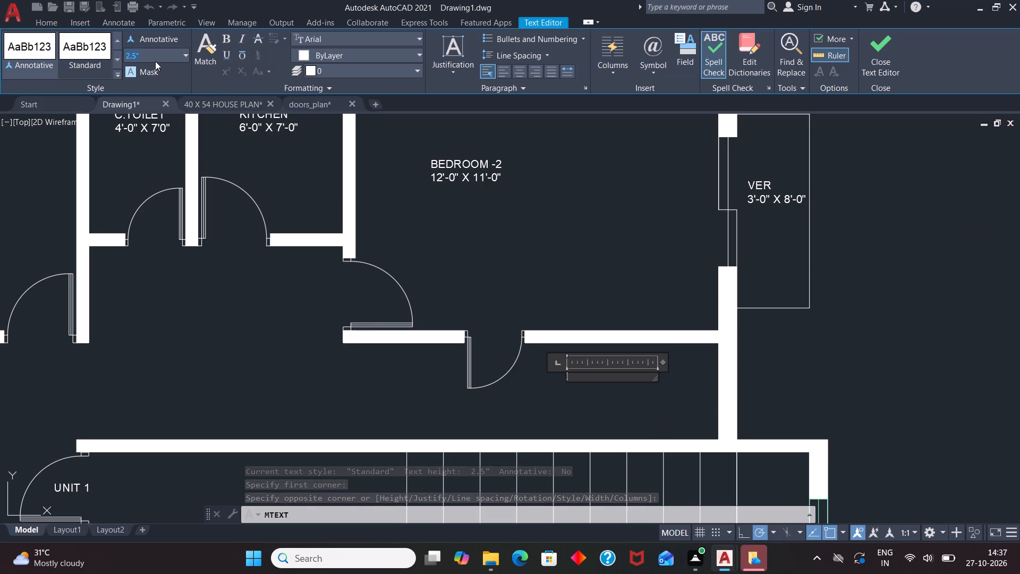
key("BackSpace")
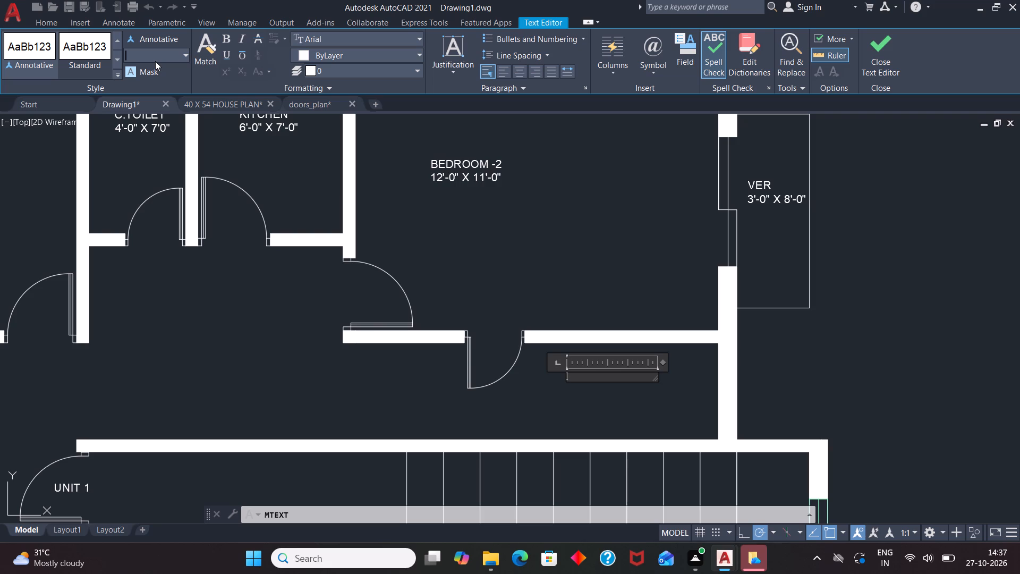
key("4")
key("Return")
type("A.TOILET")
key("Return")
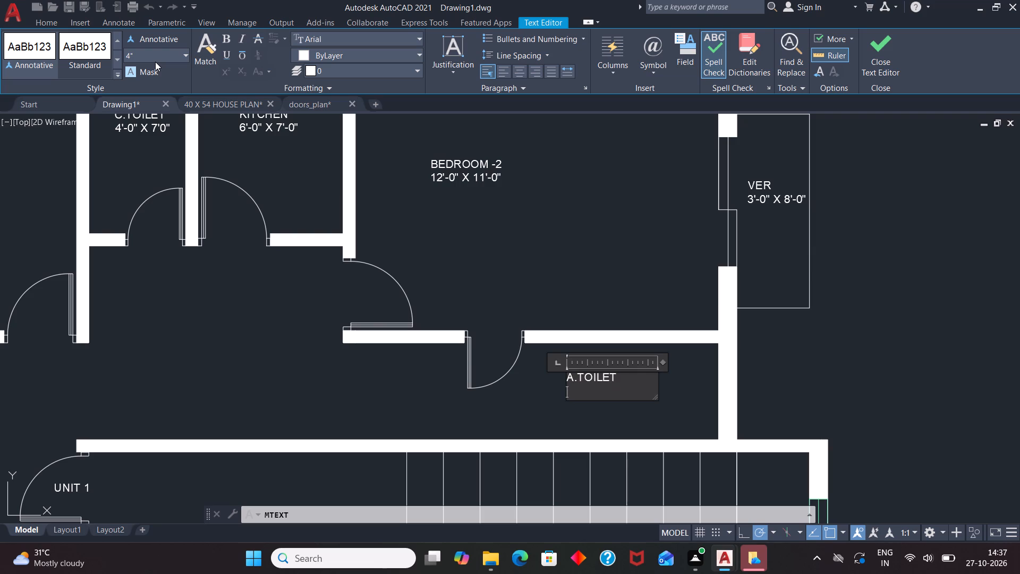
type("8'-0\" X 4'-0\"")
left_click(552, 411)
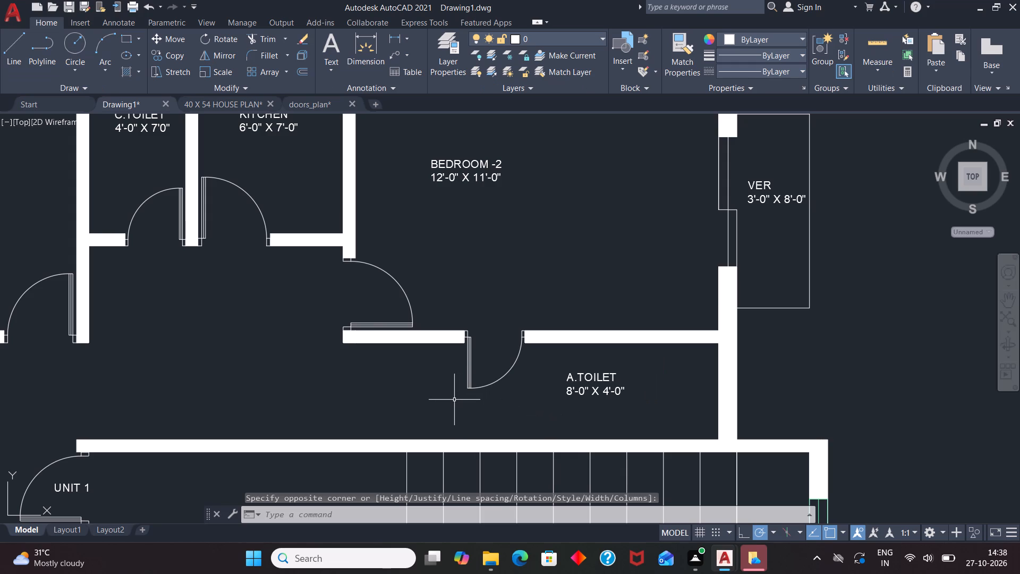
Draw a vertical line between A.TOILET's south and north walls, just west of its door, and offset it 6" to the west.
key("l")
key("Return")
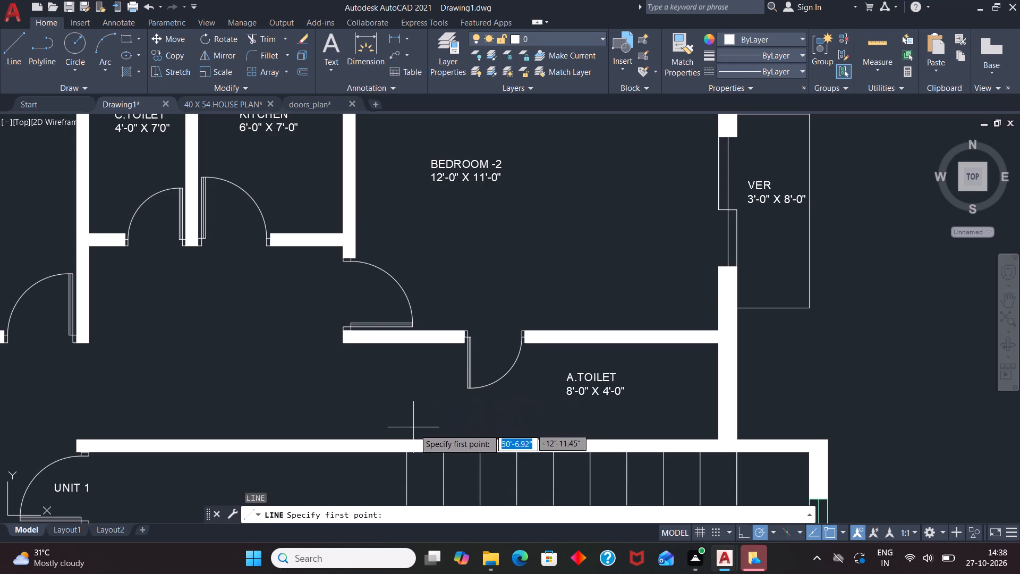
left_click(428, 440)
left_click(428, 341)
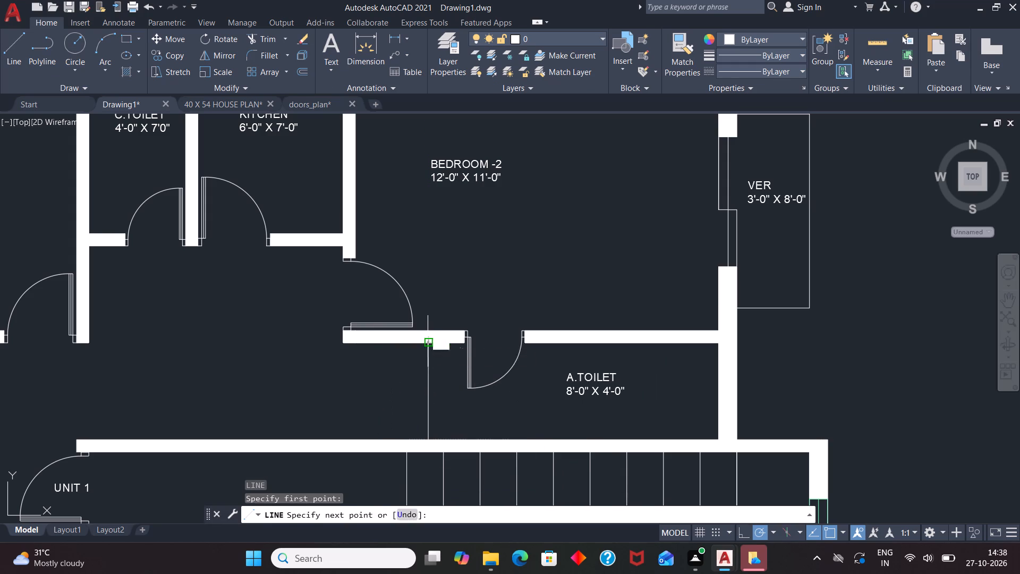
key("space")
type("O")
key("Return")
key("6")
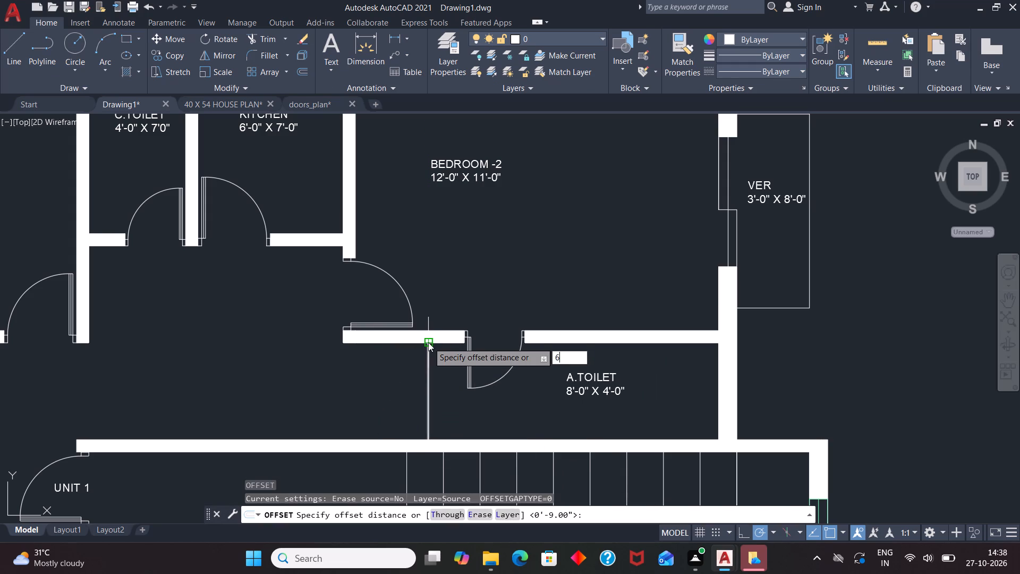
key("Return")
left_click(428, 369)
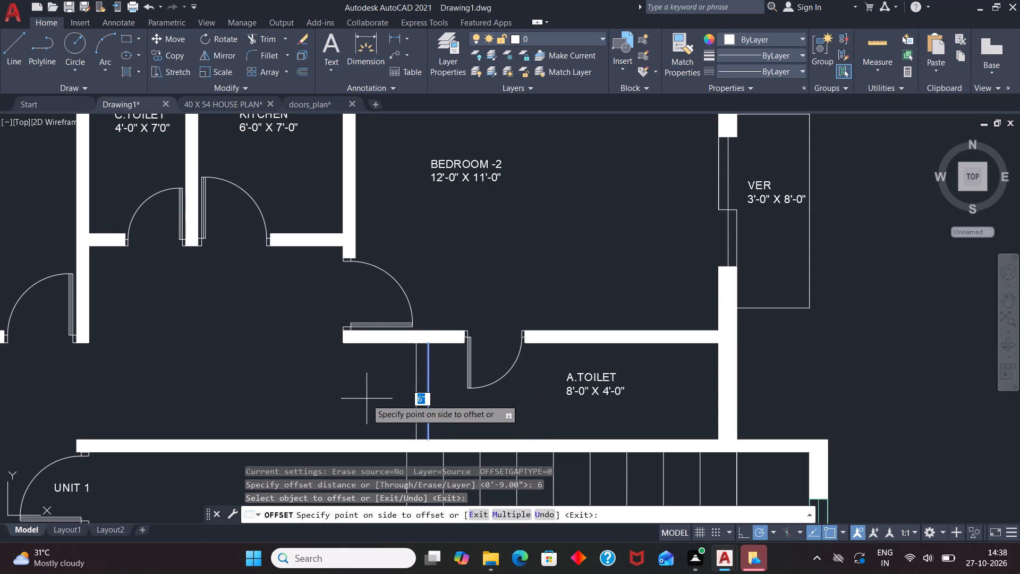
left_click(396, 406)
key("space")
Fill the new 6" partition on A.TOILET's west side with a solid hatch.
type("H")
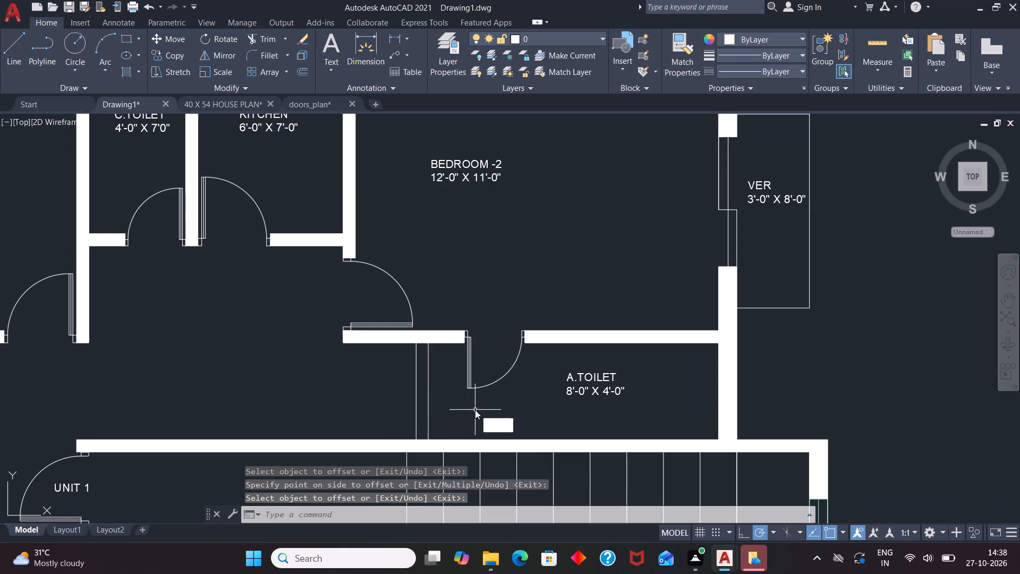
key("Return")
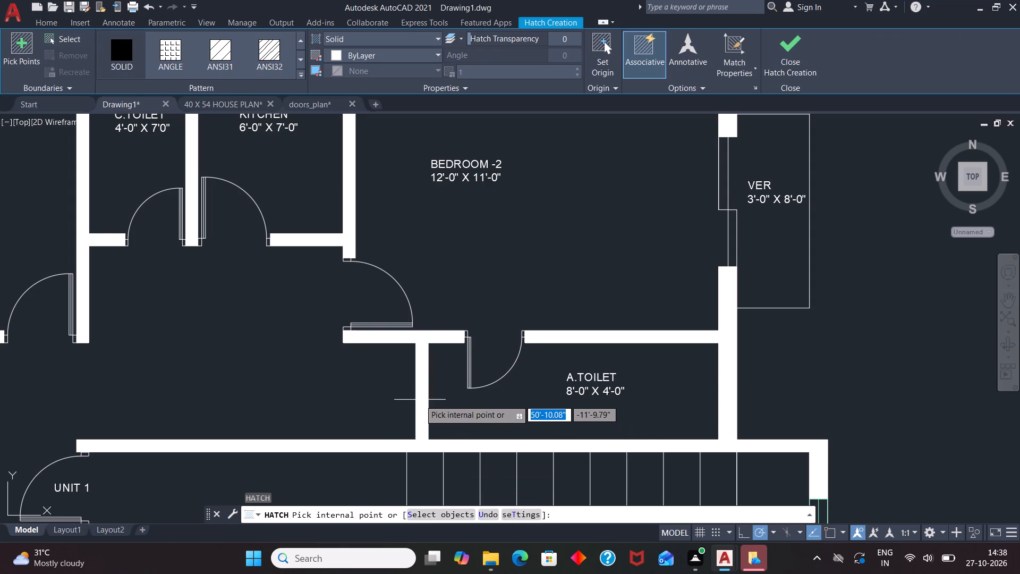
left_click(420, 400)
key("Escape")
Move Unit 1's BEDROOM -2 label about 2'-5" east to centre it in the room.
scroll(597, 348, "down", 2)
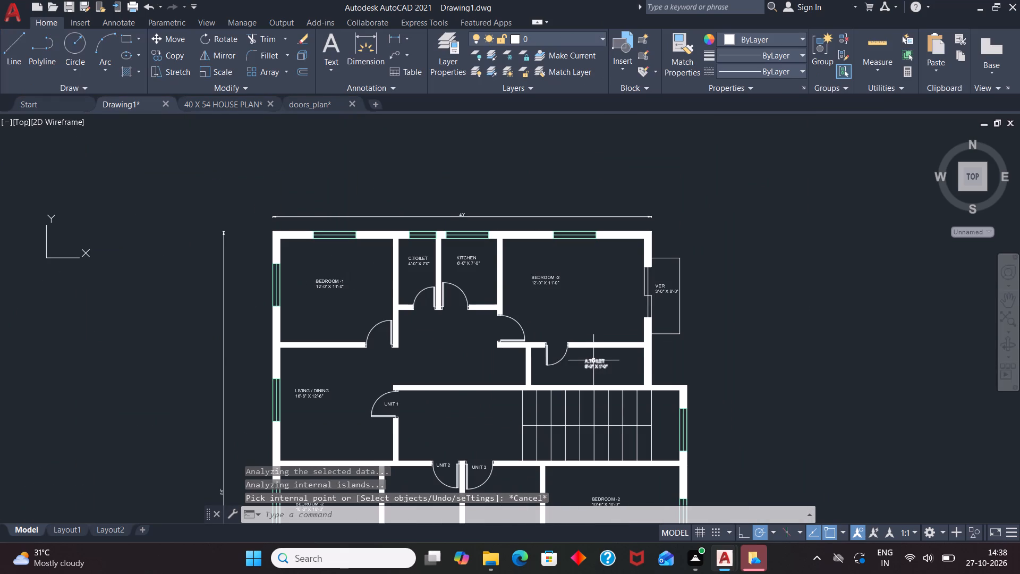
scroll(608, 323, "down", 1)
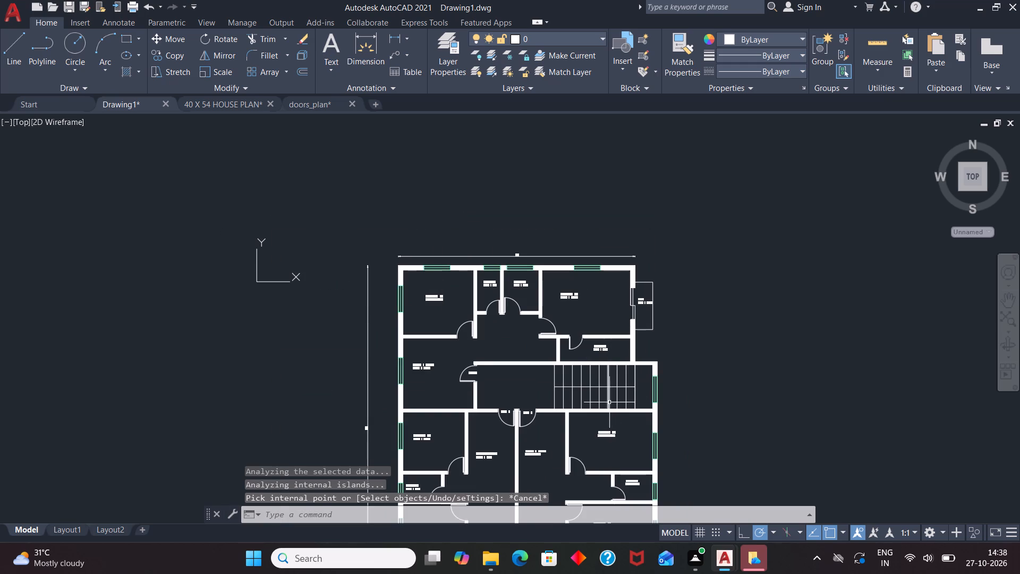
left_click(570, 293)
scroll(571, 294, "up", 2)
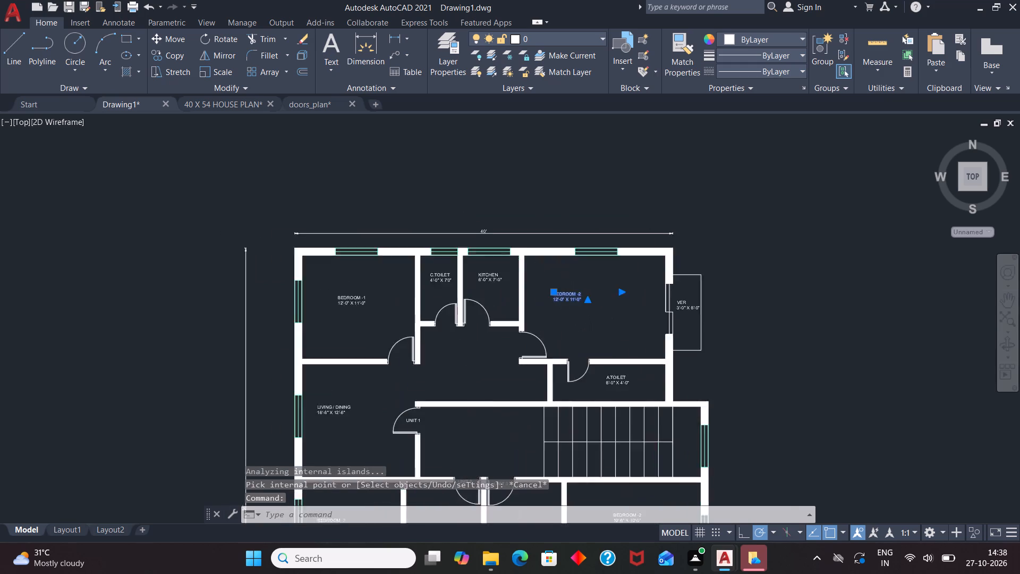
left_click_drag(542, 290, 552, 291)
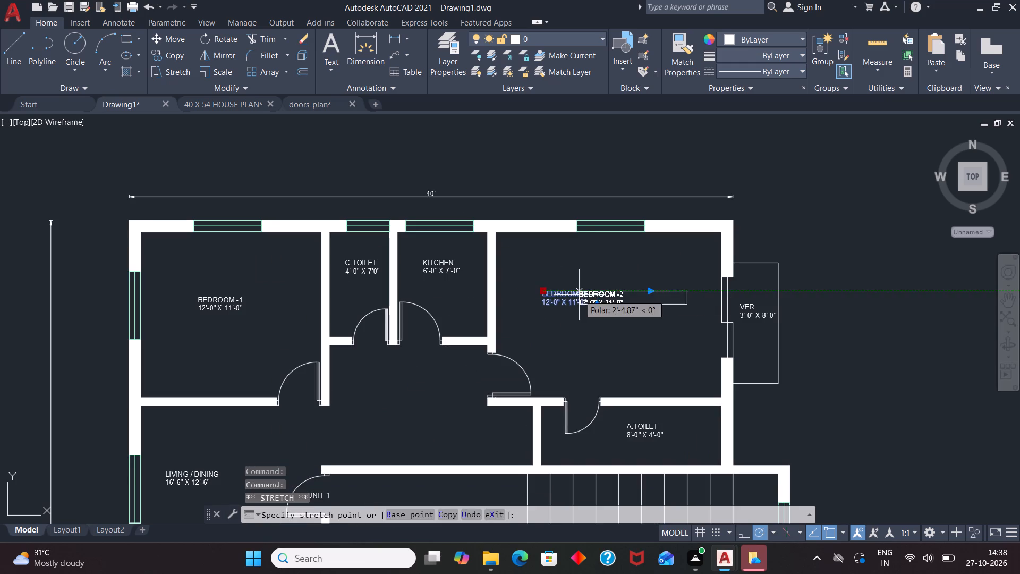
left_click(580, 295)
key("Escape")
Save the finished drawing in the CAD BLOCKS folder under the file name 5BHK.
scroll(620, 292, "down", 2)
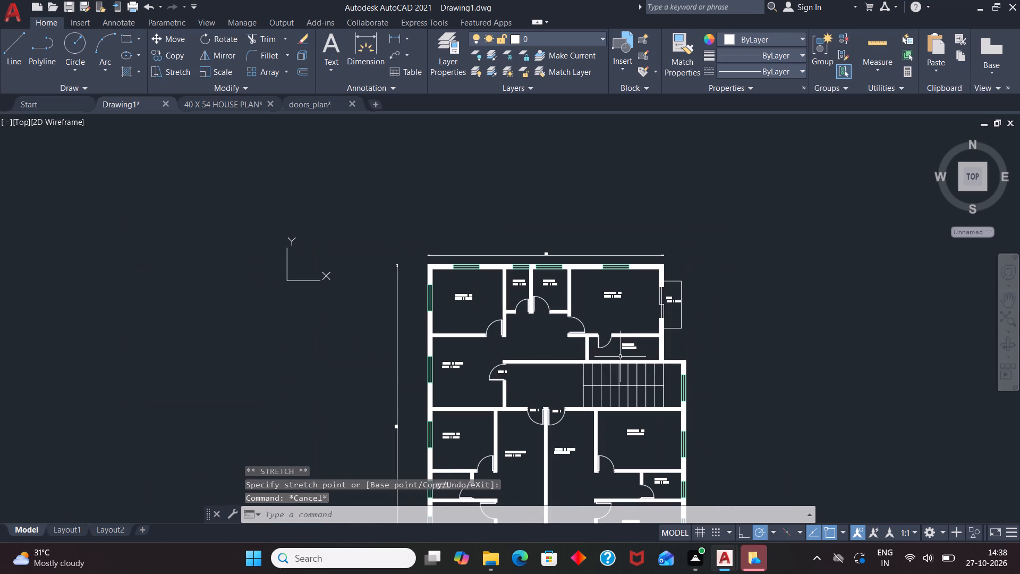
scroll(607, 334, "down", 3)
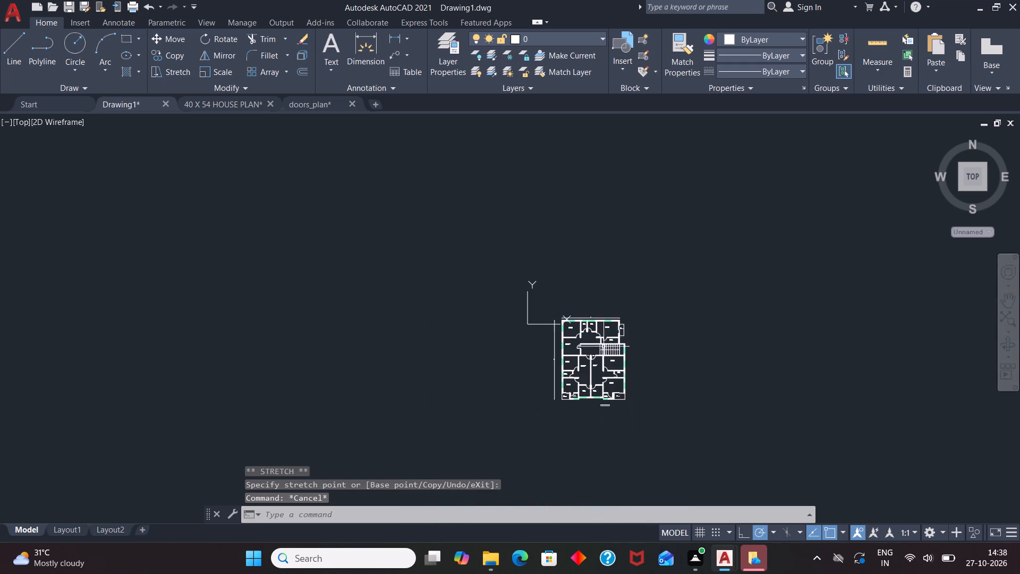
scroll(623, 372, "up", 2)
scroll(630, 449, "up", 2)
scroll(577, 352, "down", 1)
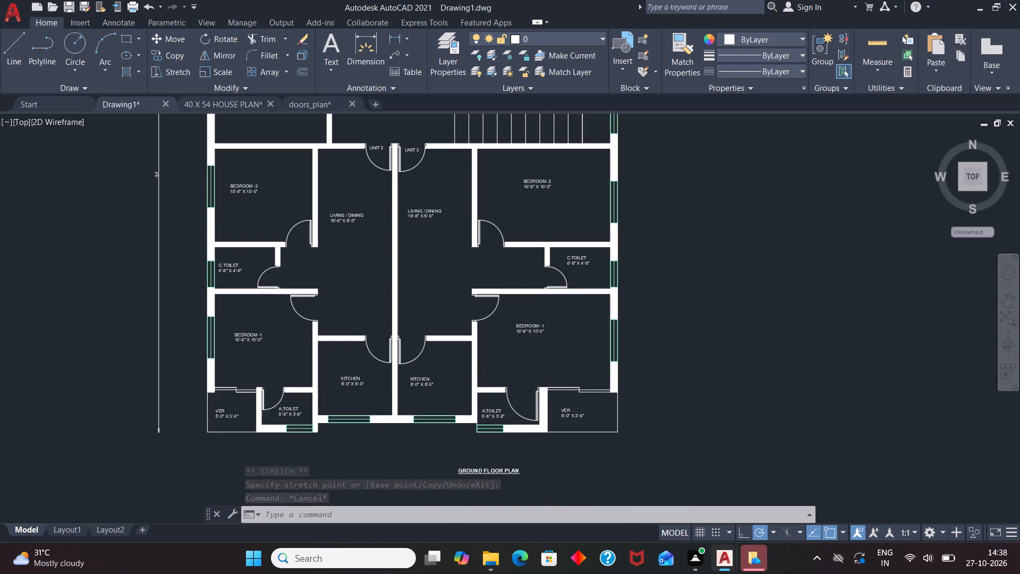
scroll(555, 381, "down", 1)
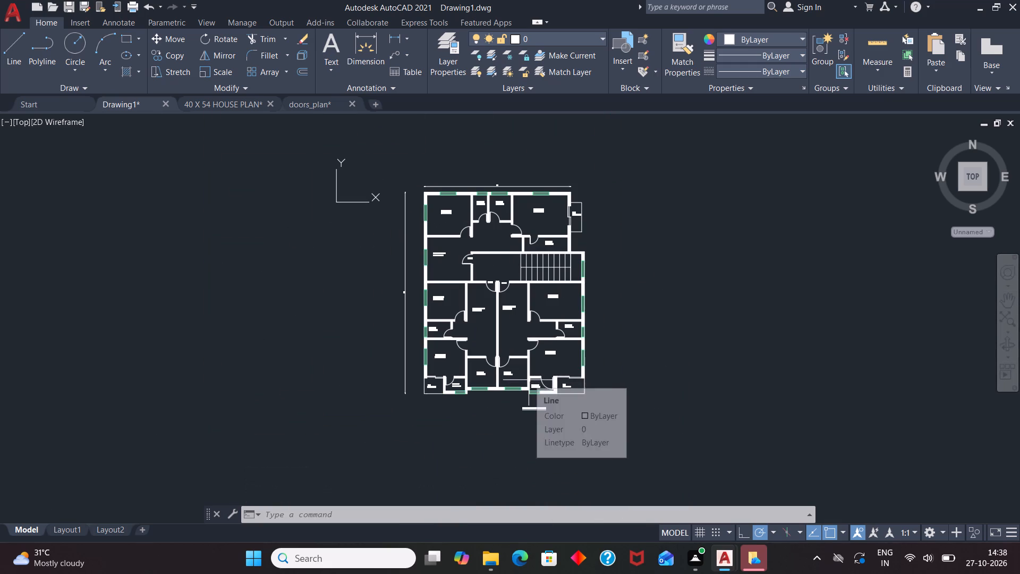
key("ctrl+s")
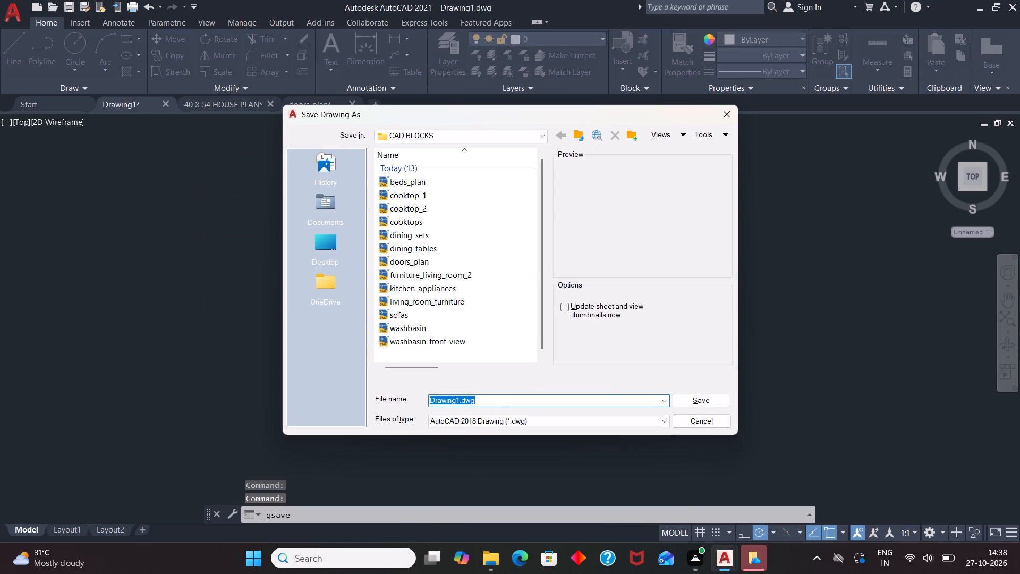
key("BackSpace")
type("5BHK")
key("Return")
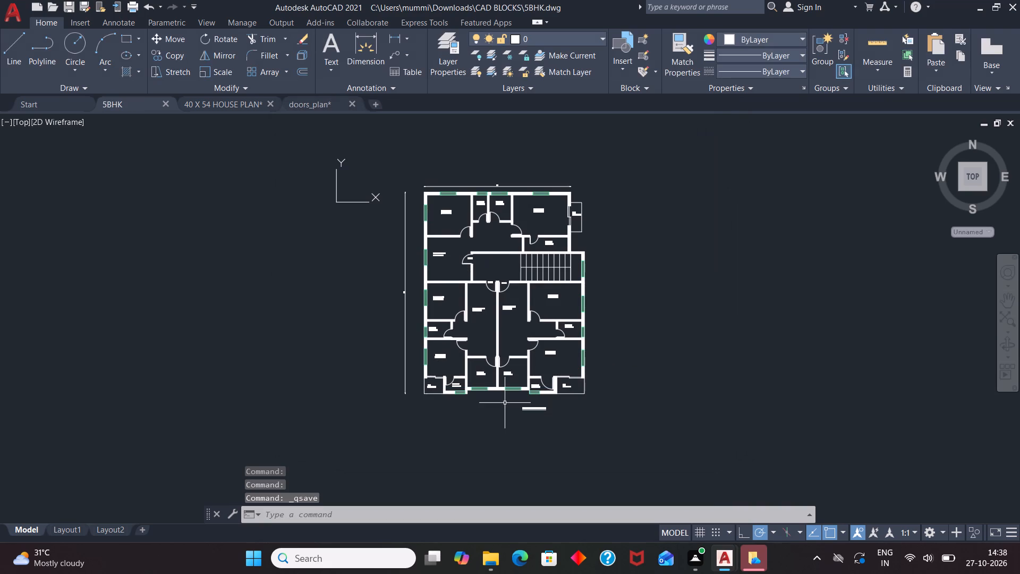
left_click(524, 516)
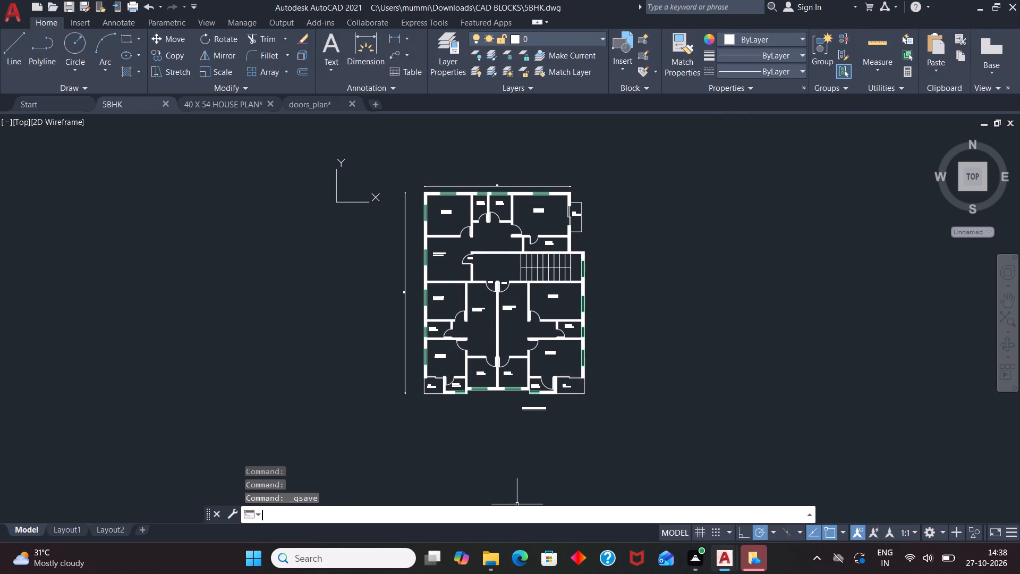
Query the drawing's log file path with the LOGFILENAME system variable.
type("LOGFILENAME")
key("Return")
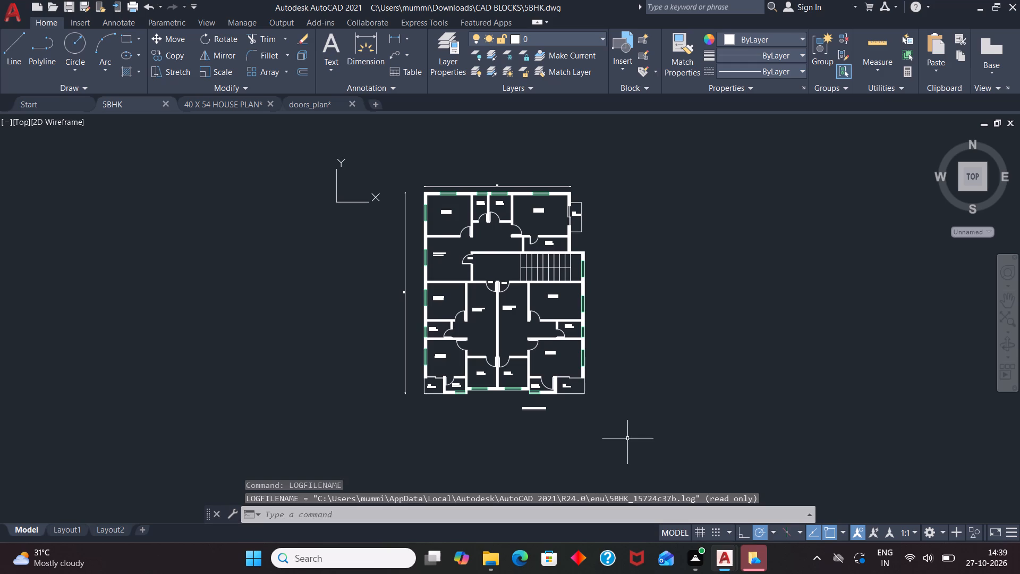
Start a single-sheet plot of the 5BHK model and choose DWG To PDF.pc3 as the plotter.
key("ctrl+p")
left_click(664, 157)
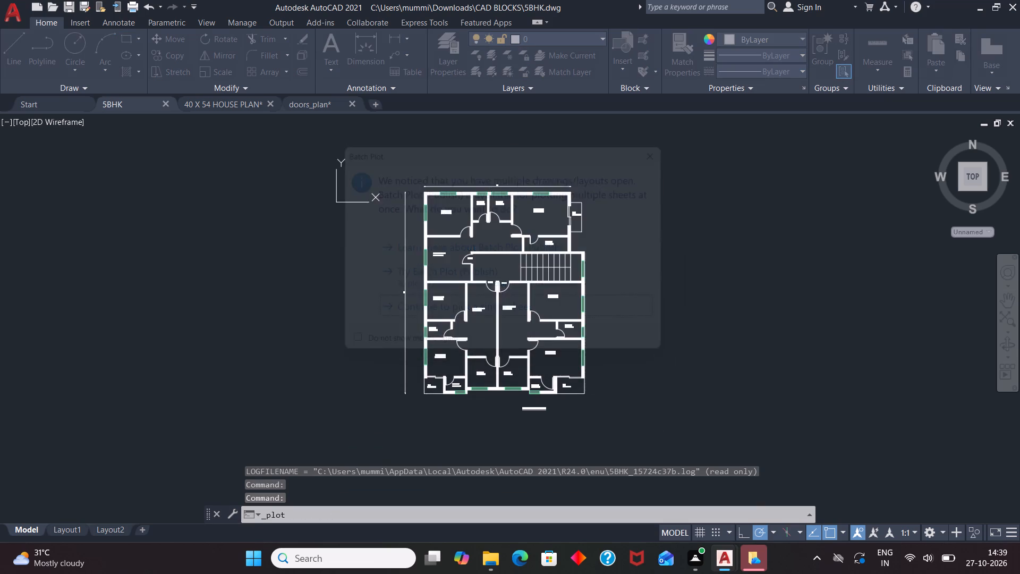
left_click(506, 182)
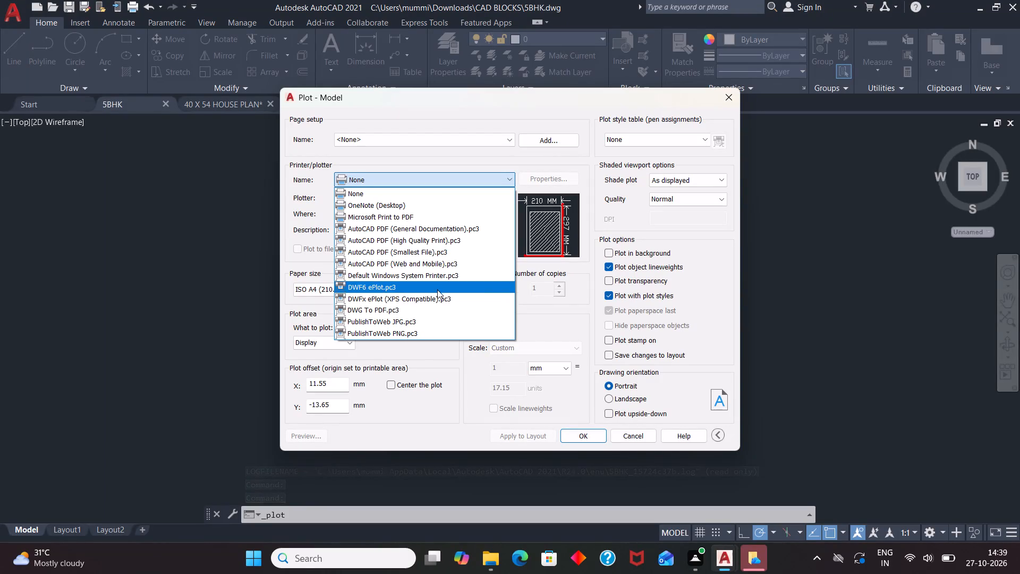
left_click(437, 311)
Set both the vector quality and the raster image quality of the PDF output to 4800 dpi.
left_click(480, 248)
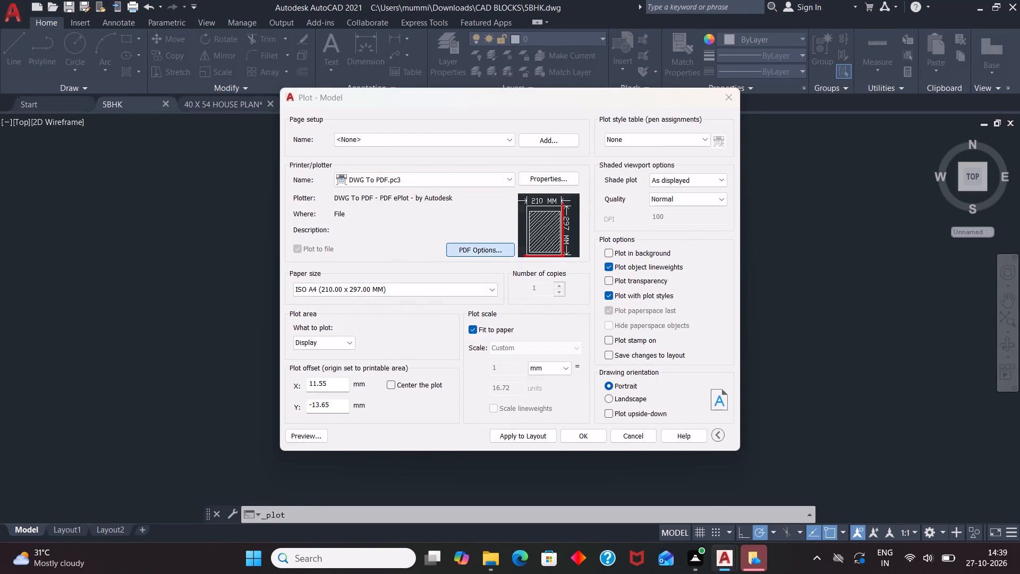
left_click(509, 219)
left_click(463, 301)
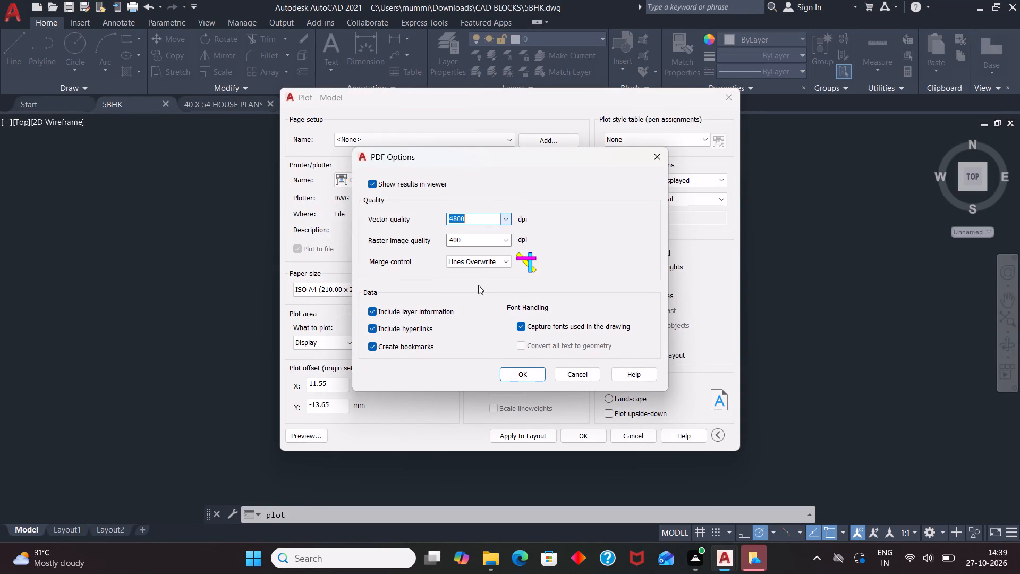
left_click(509, 238)
left_click(460, 319)
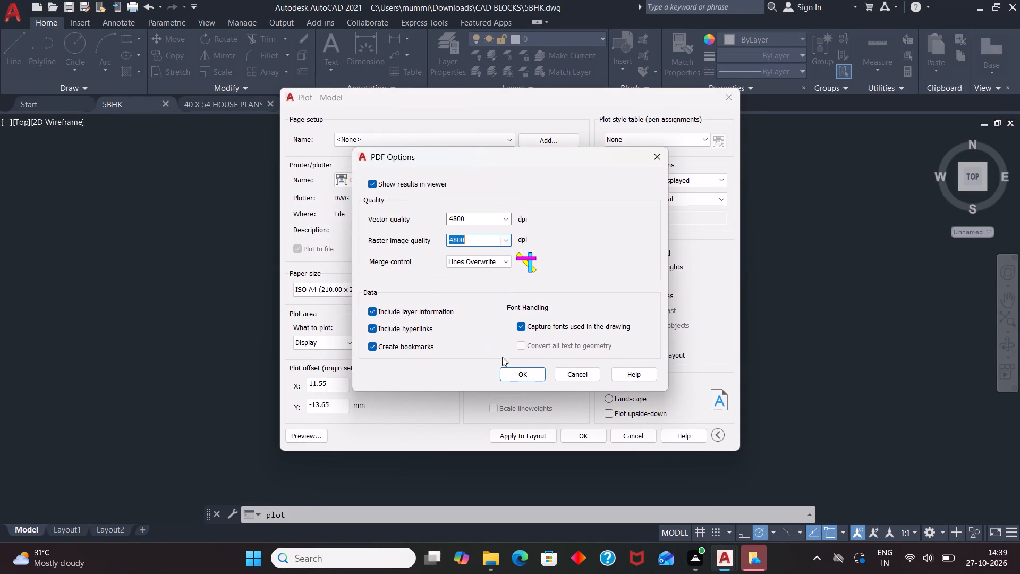
left_click(518, 373)
left_click(488, 307)
left_click(486, 324)
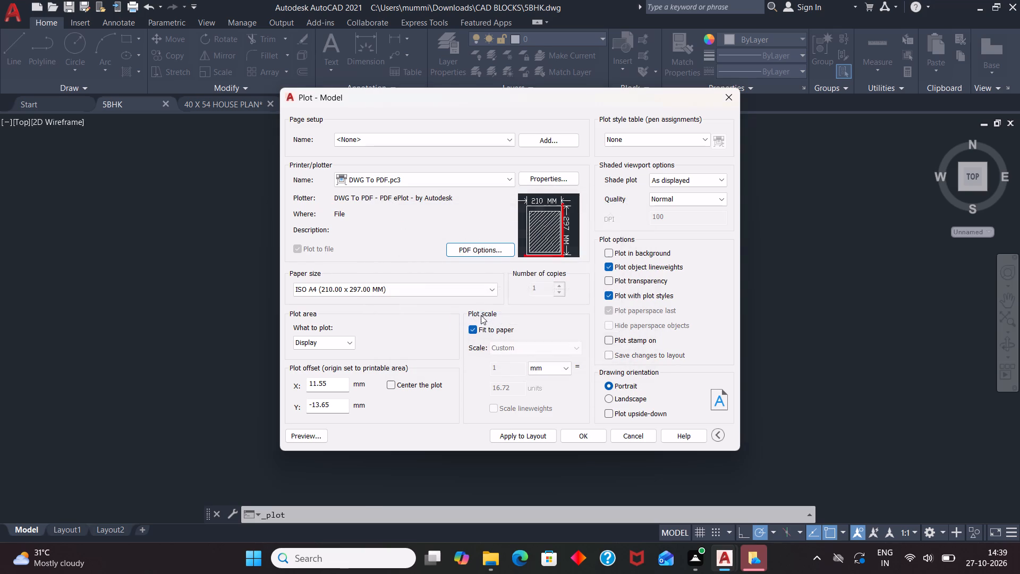
Set the paper size to ISO full bleed A3 (420.00 x 297.00 MM) and centre the plot on the sheet.
left_click(472, 292)
scroll(464, 359, "up", 9)
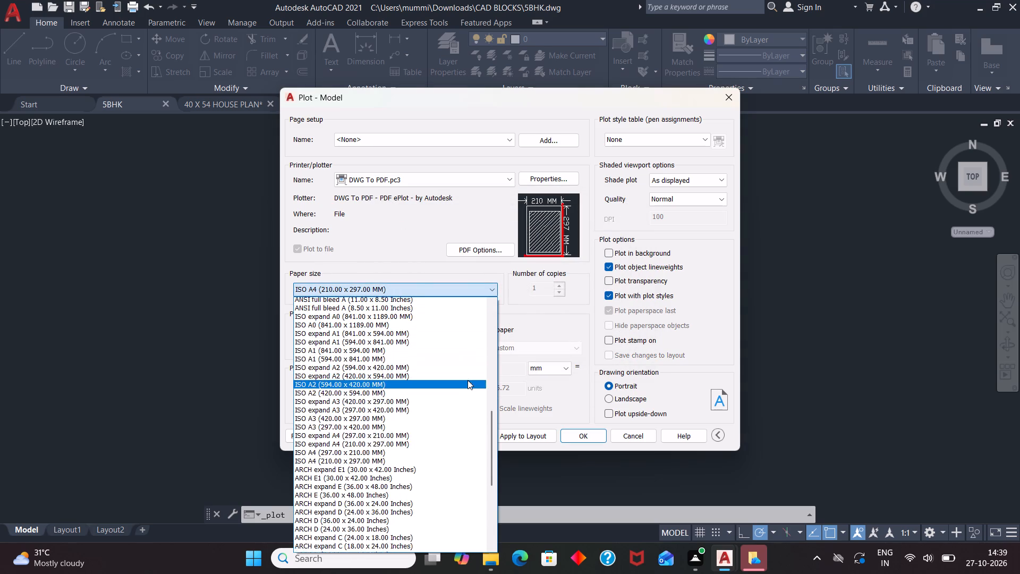
scroll(467, 380, "up", 7)
left_click(411, 336)
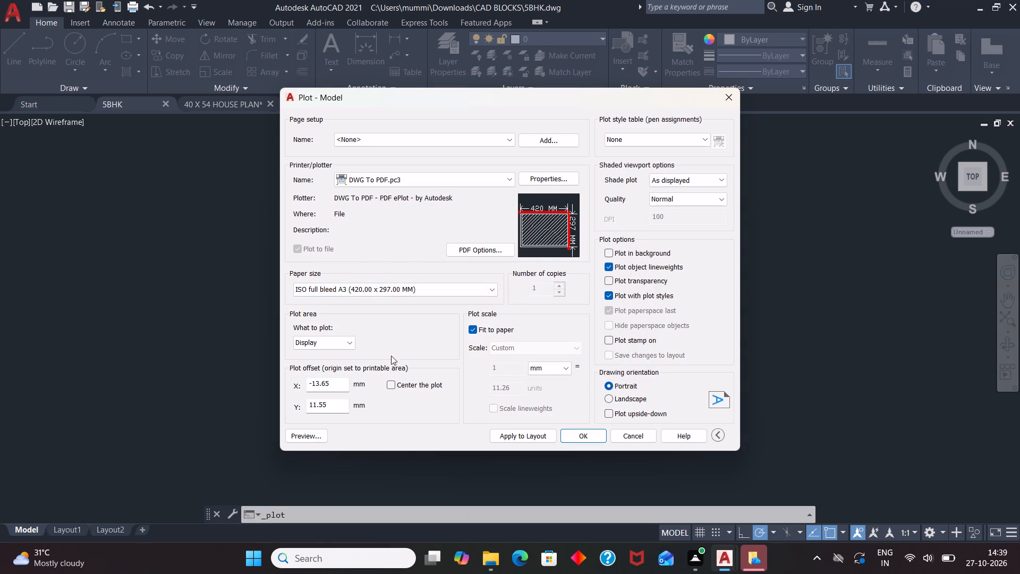
left_click(390, 384)
Assign the acad.ctb plot style table to all layouts and set the shaded viewport quality to Maximum.
left_click(693, 142)
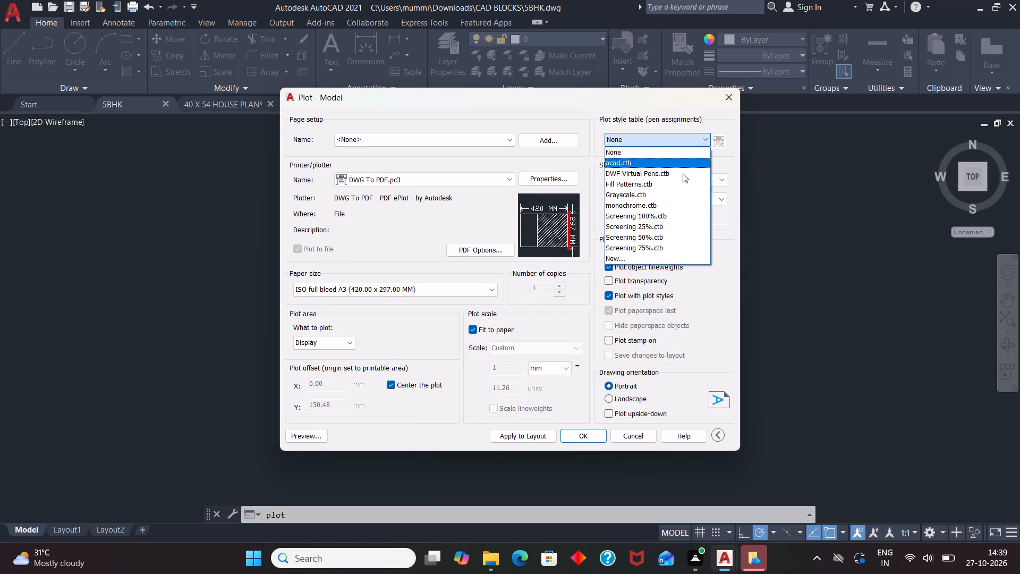
left_click(658, 162)
left_click(500, 311)
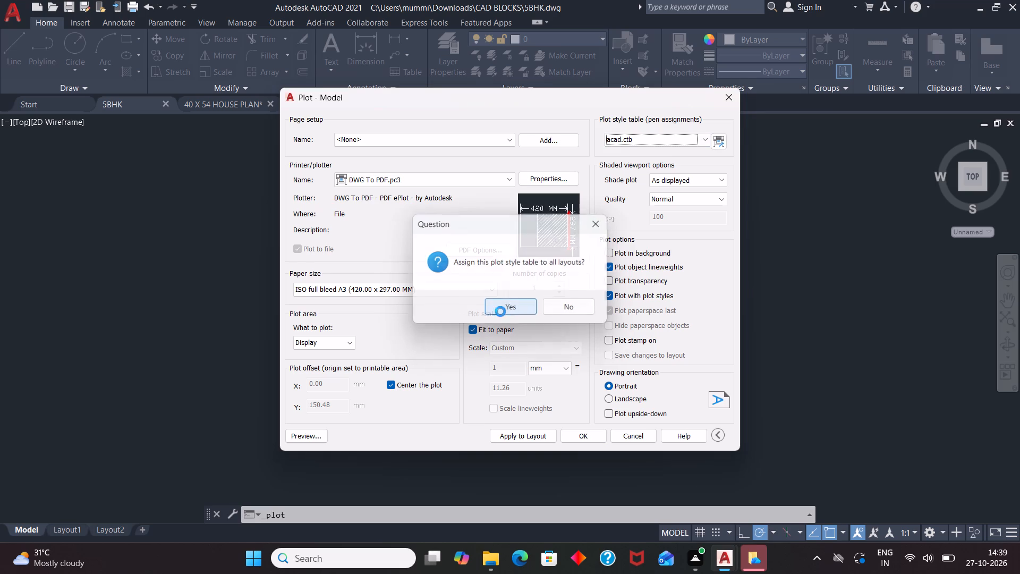
left_click(689, 199)
left_click(678, 244)
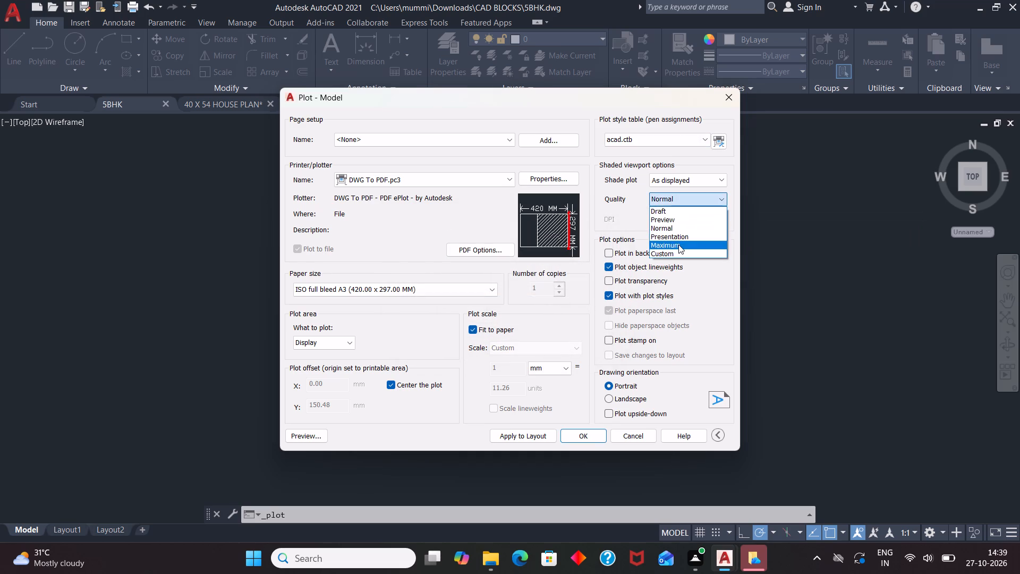
Define the plot area as a window enclosing the whole floor plan with its overall dimensions and title.
left_click(334, 339)
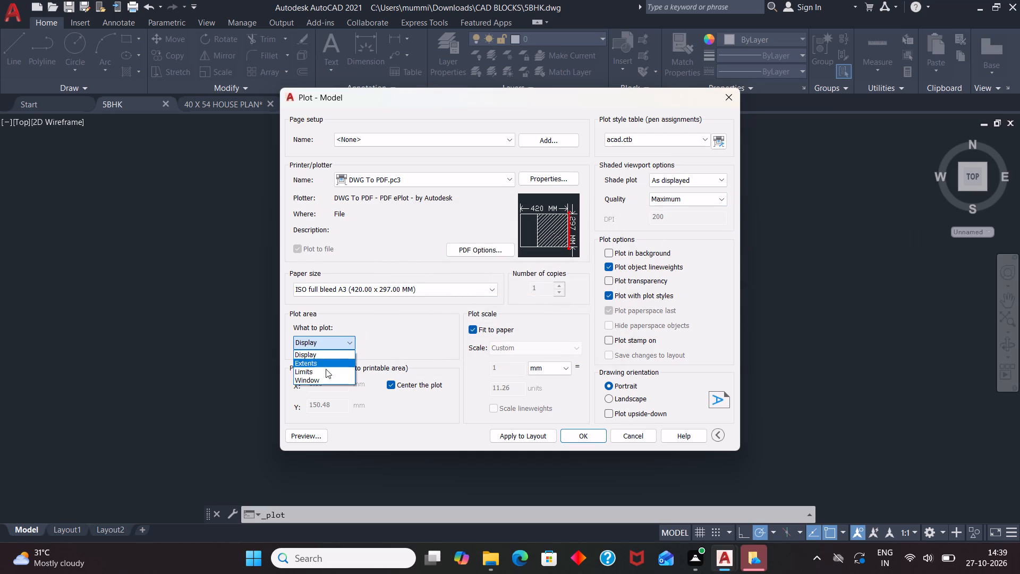
left_click(321, 378)
left_click_drag(360, 156, 428, 217)
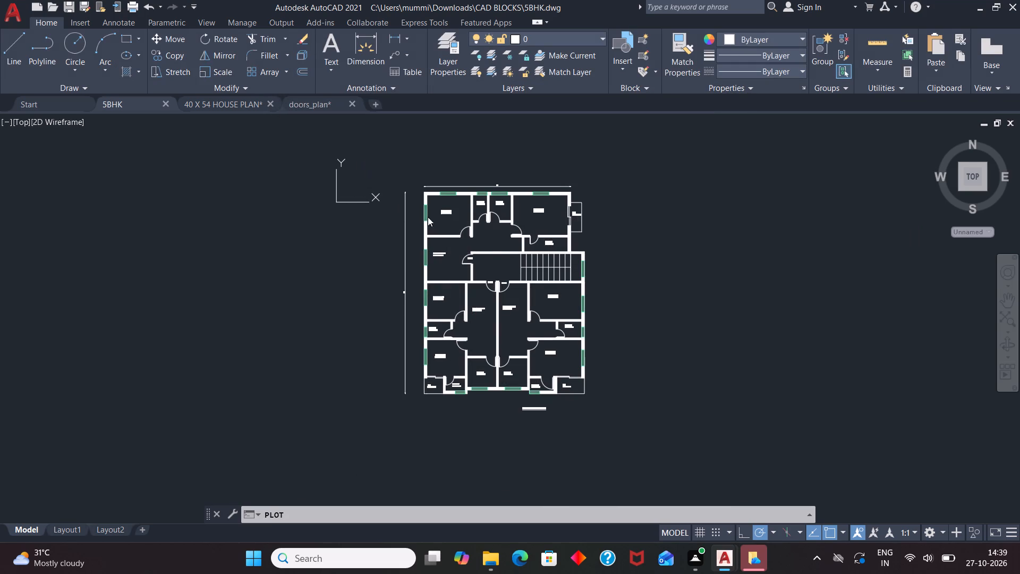
left_click_drag(428, 217, 666, 444)
left_click(666, 444)
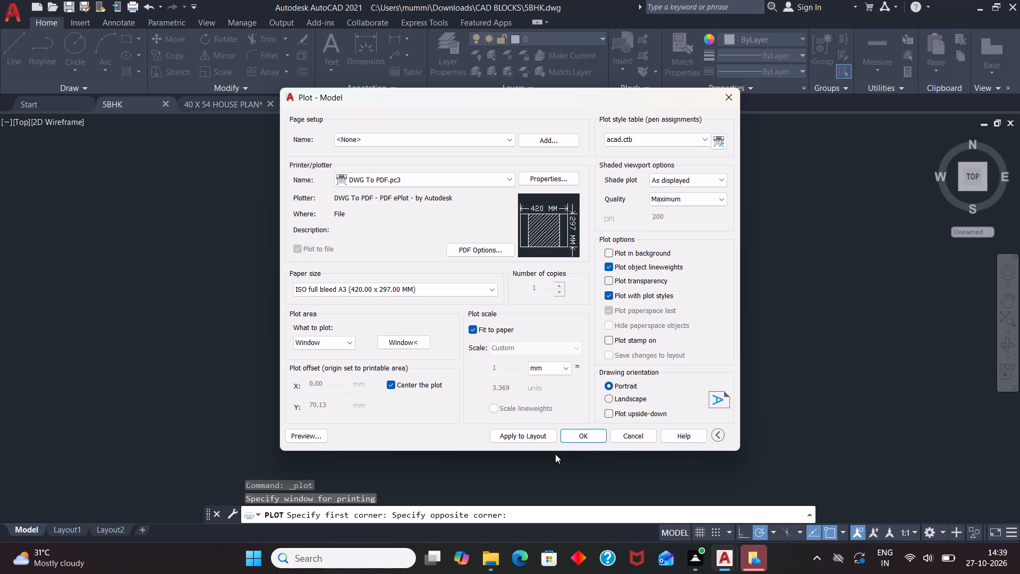
Plot the plan to a PDF file named 5BHK-Model.pdf in the Documents folder.
left_click(579, 436)
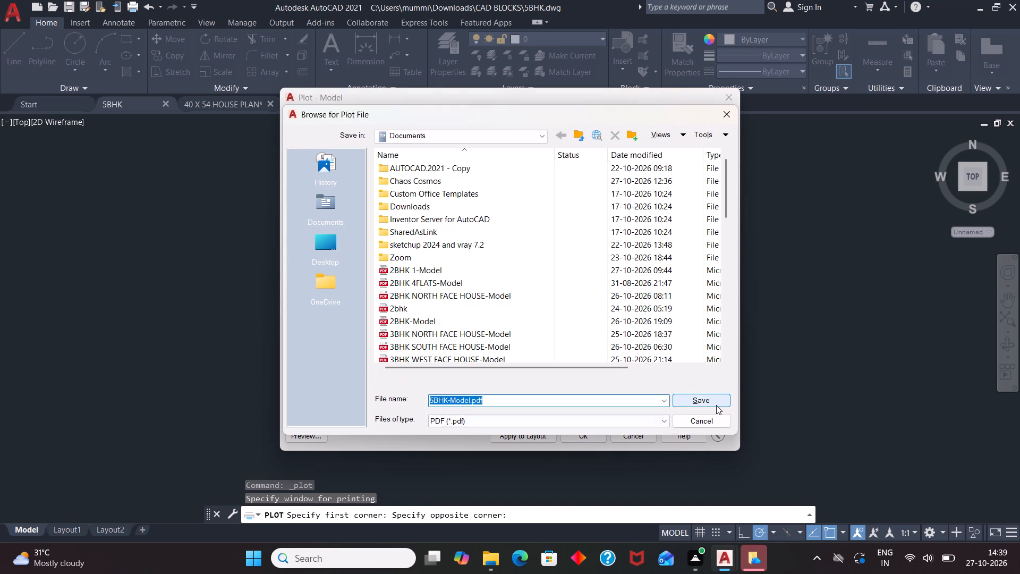
left_click(716, 404)
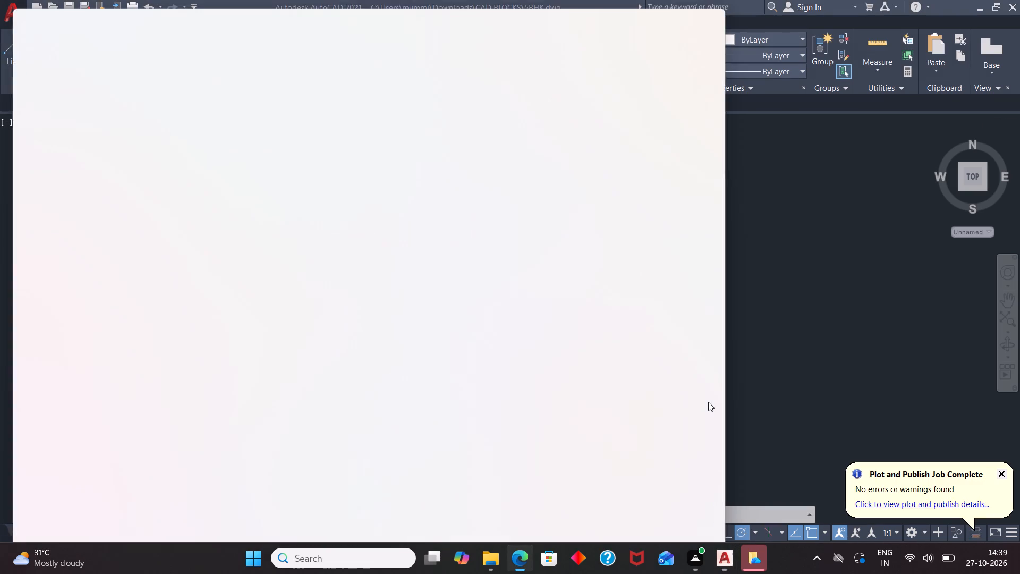
Look over the plotted floor plan in the PDF viewer, and close it and the plot notification.
scroll(555, 373, "down", 5)
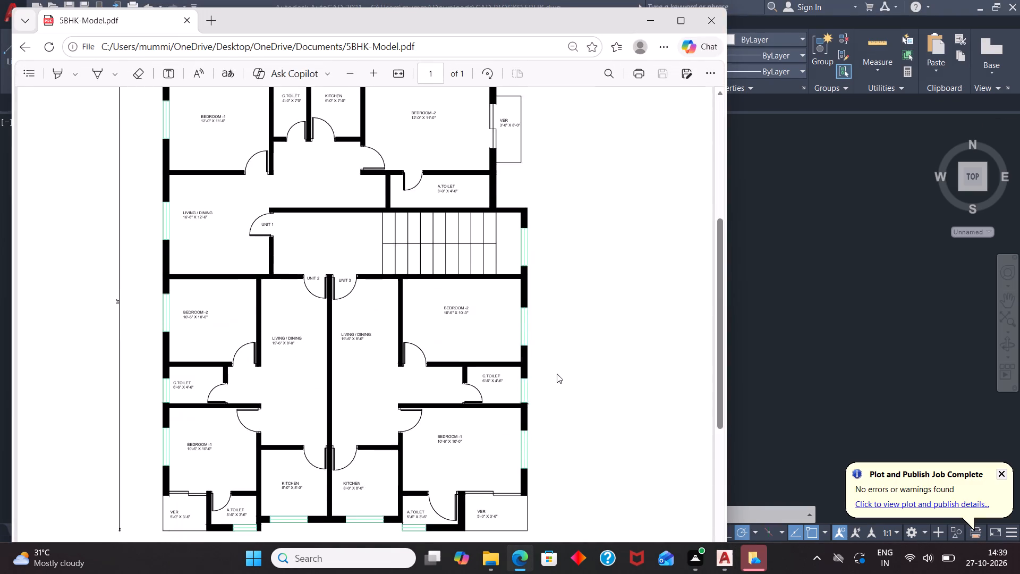
scroll(557, 374, "down", 1)
scroll(557, 375, "up", 3)
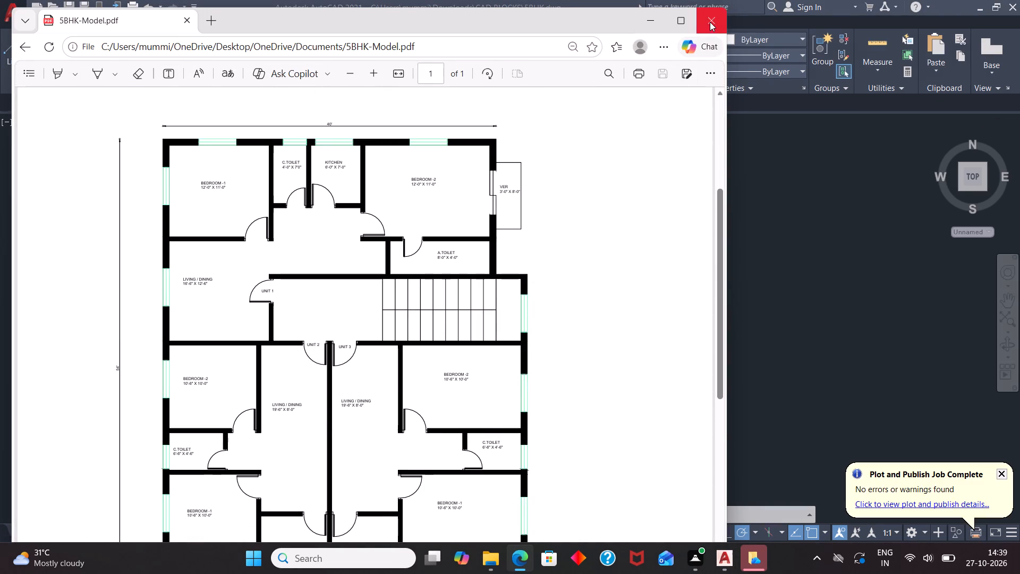
left_click(710, 20)
left_click(1002, 473)
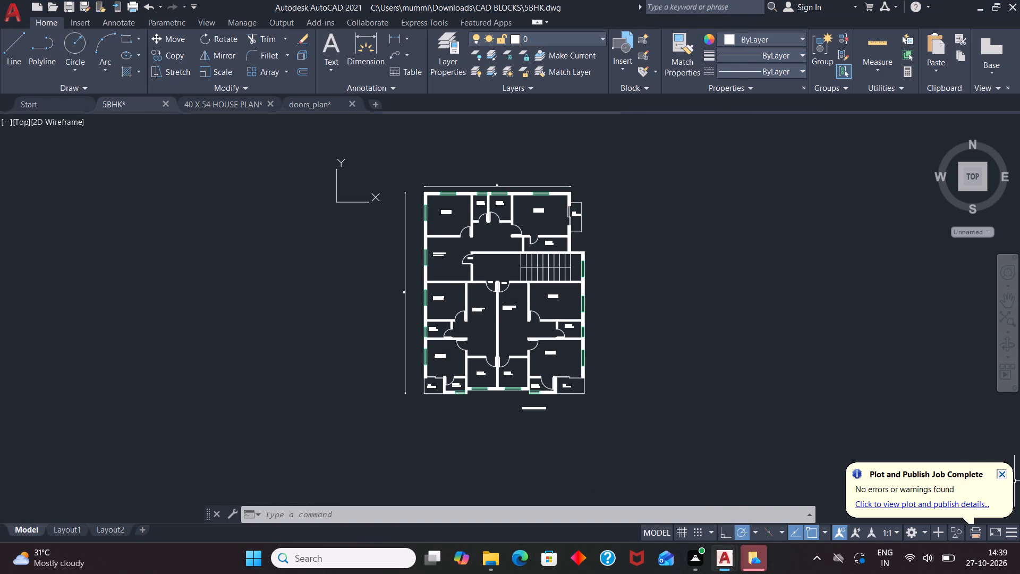